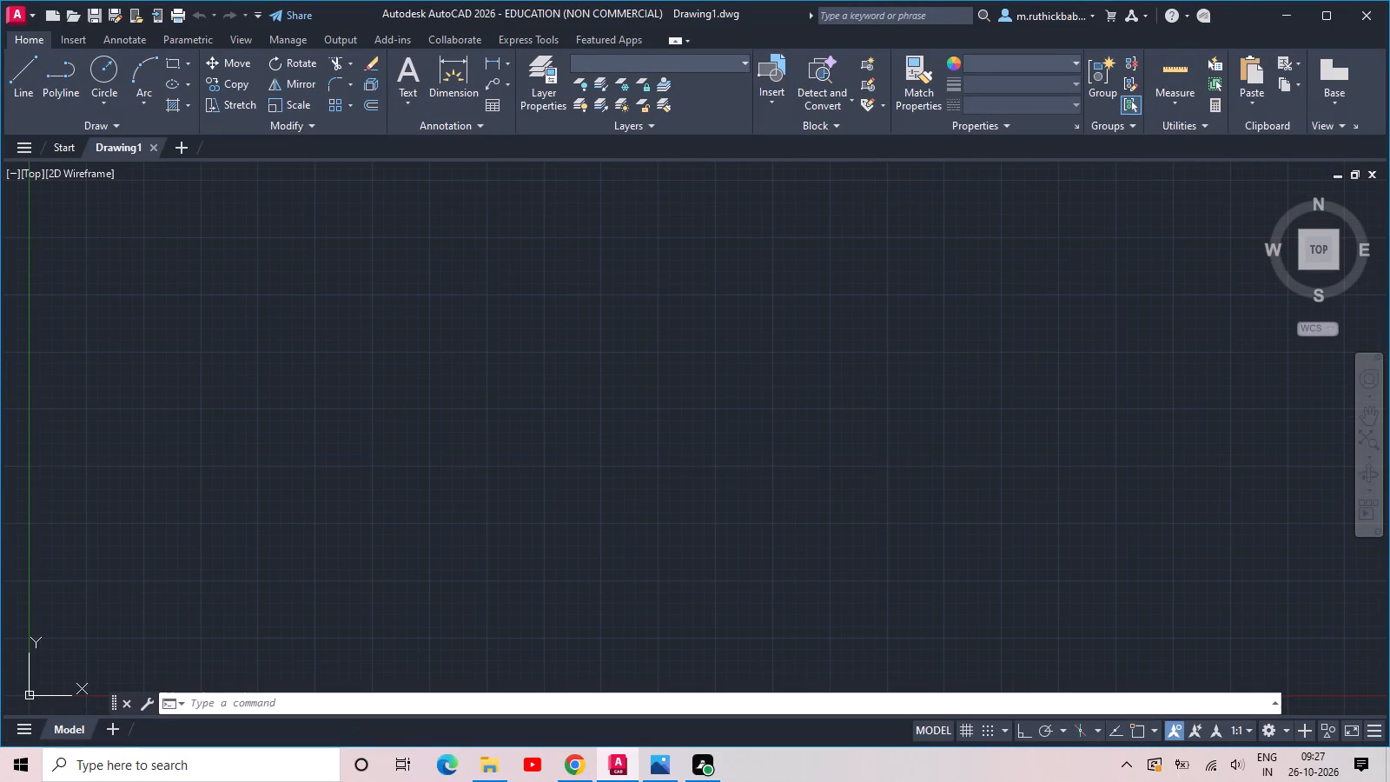
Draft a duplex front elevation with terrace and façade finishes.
Turn on command log file recording with LOGFILEON.
{"action": "type", "text": "loh"}
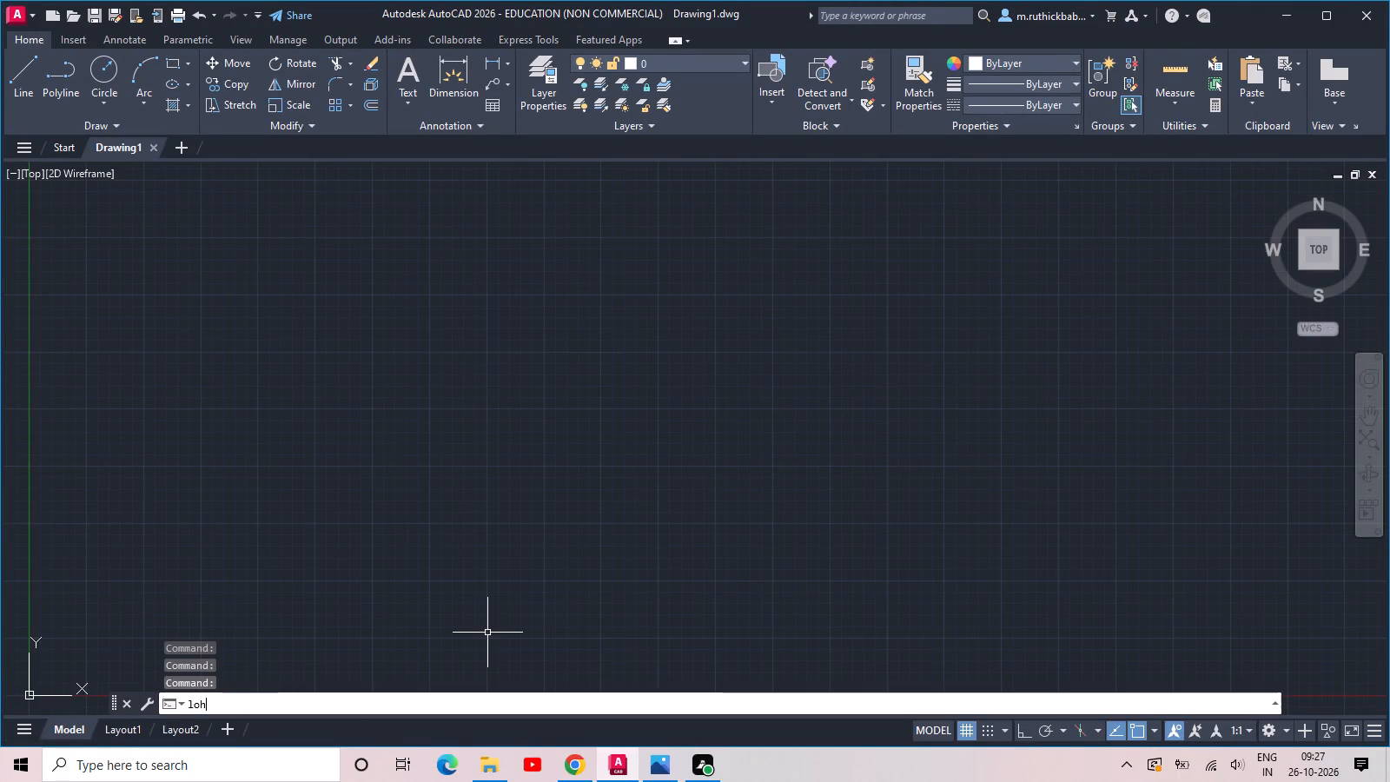
{"action": "key", "text": "BackSpace"}
{"action": "key", "text": "g"}
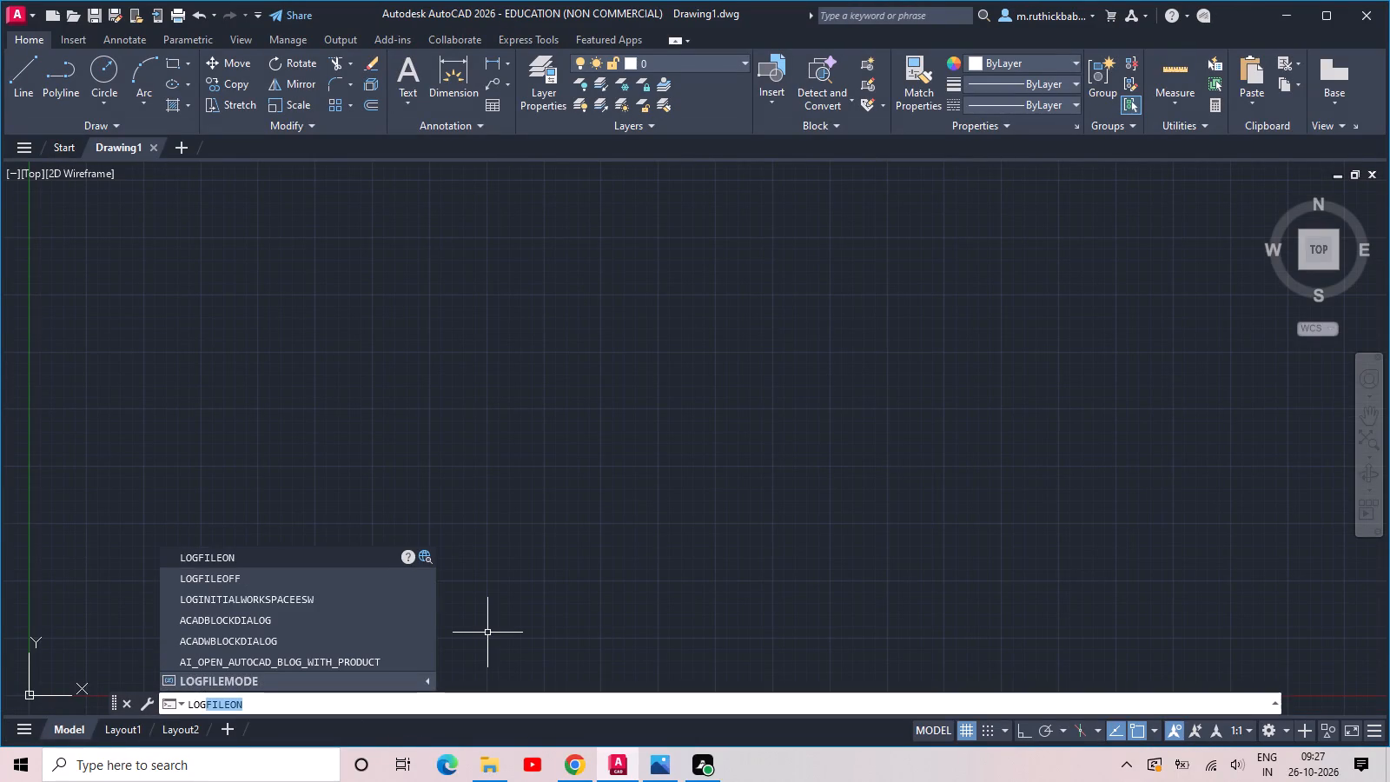
{"action": "key", "text": "Return"}
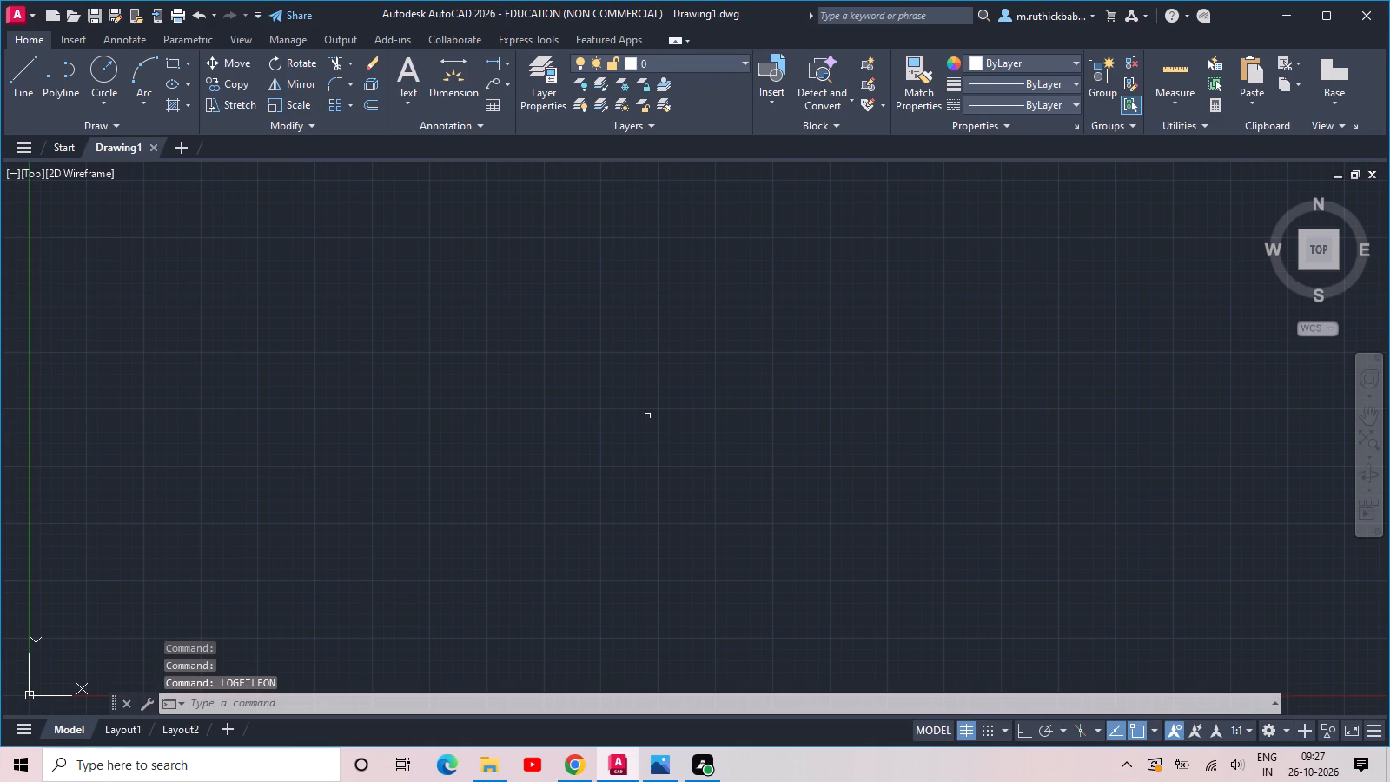
Set the drawing's length units to Engineering with 0'-0" precision.
{"action": "type", "text": "un"}
{"action": "key", "text": "space"}
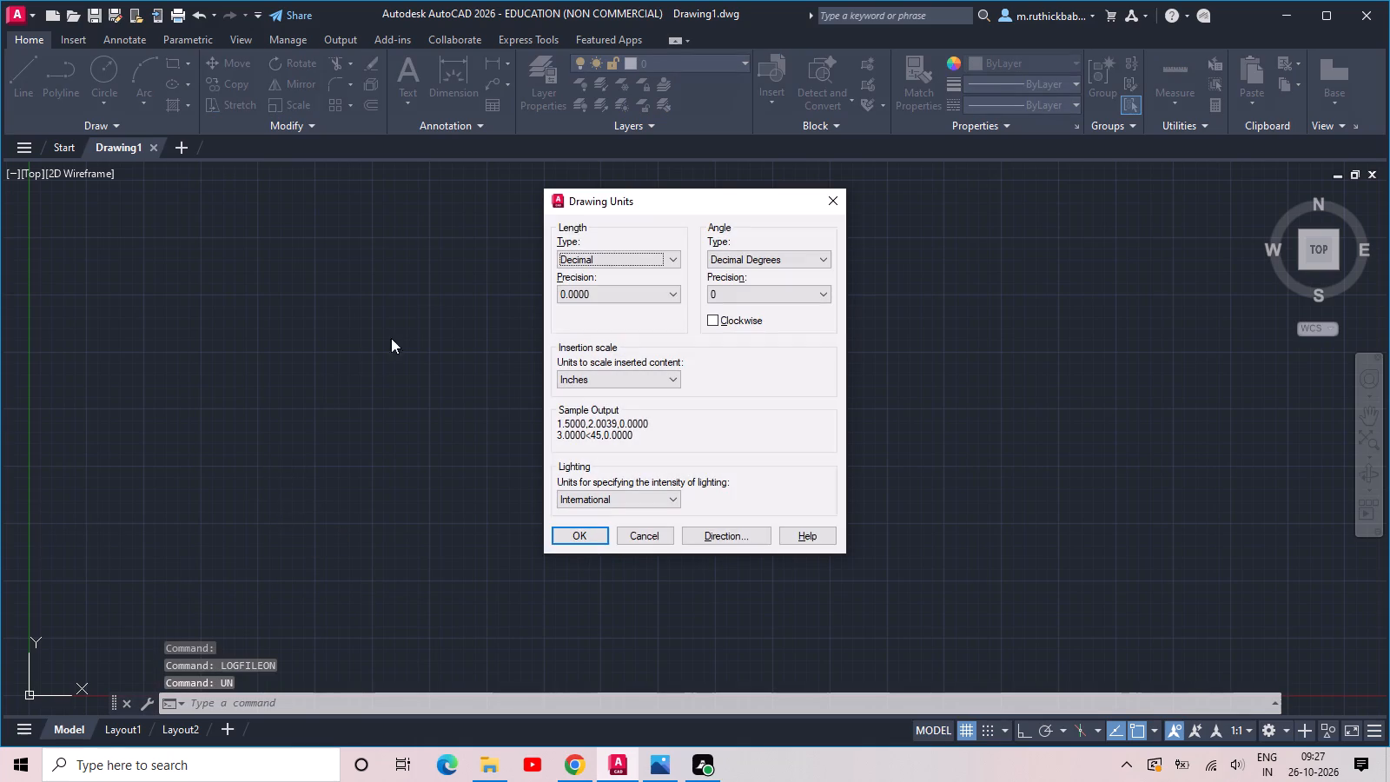
{"action": "left_click", "coordinate": [589, 254]}
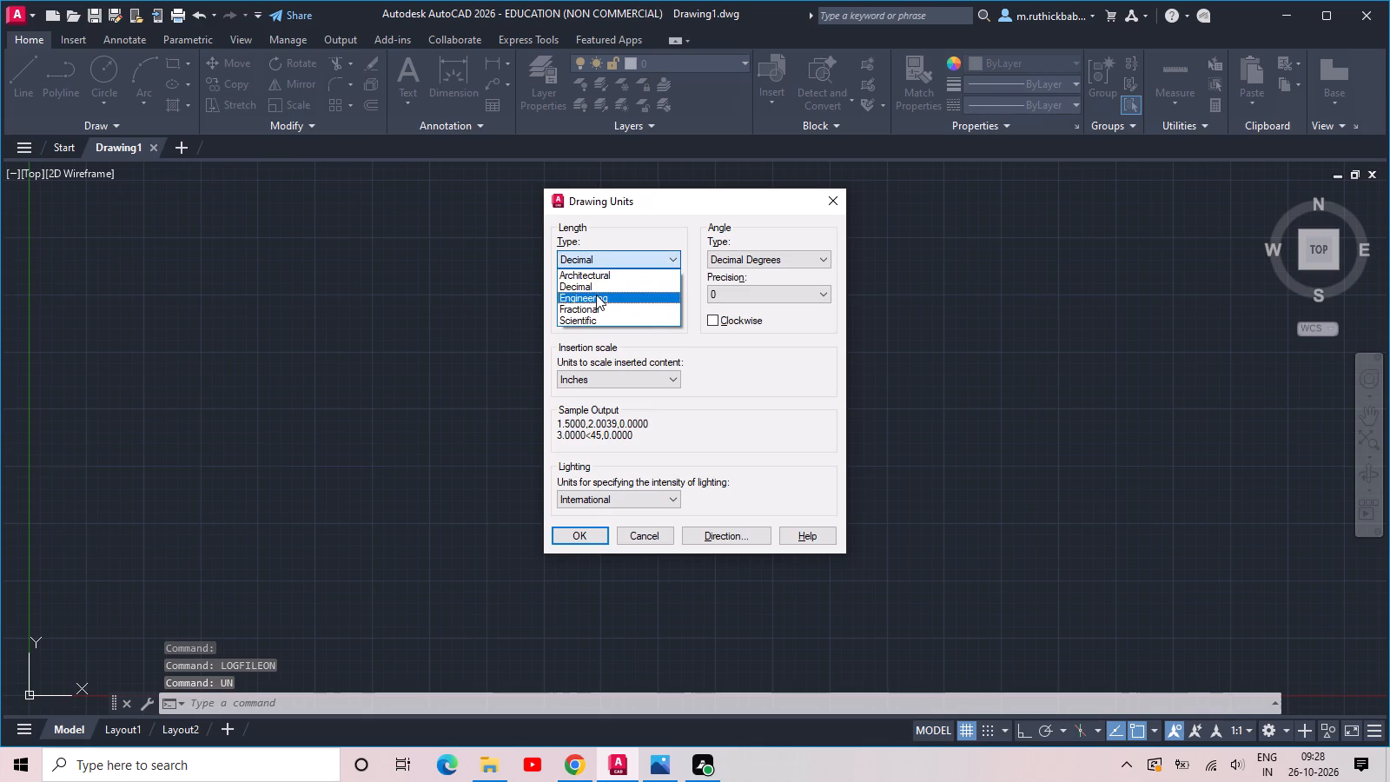
{"action": "left_click", "coordinate": [596, 295]}
{"action": "left_click", "coordinate": [600, 288]}
{"action": "left_click", "coordinate": [597, 311]}
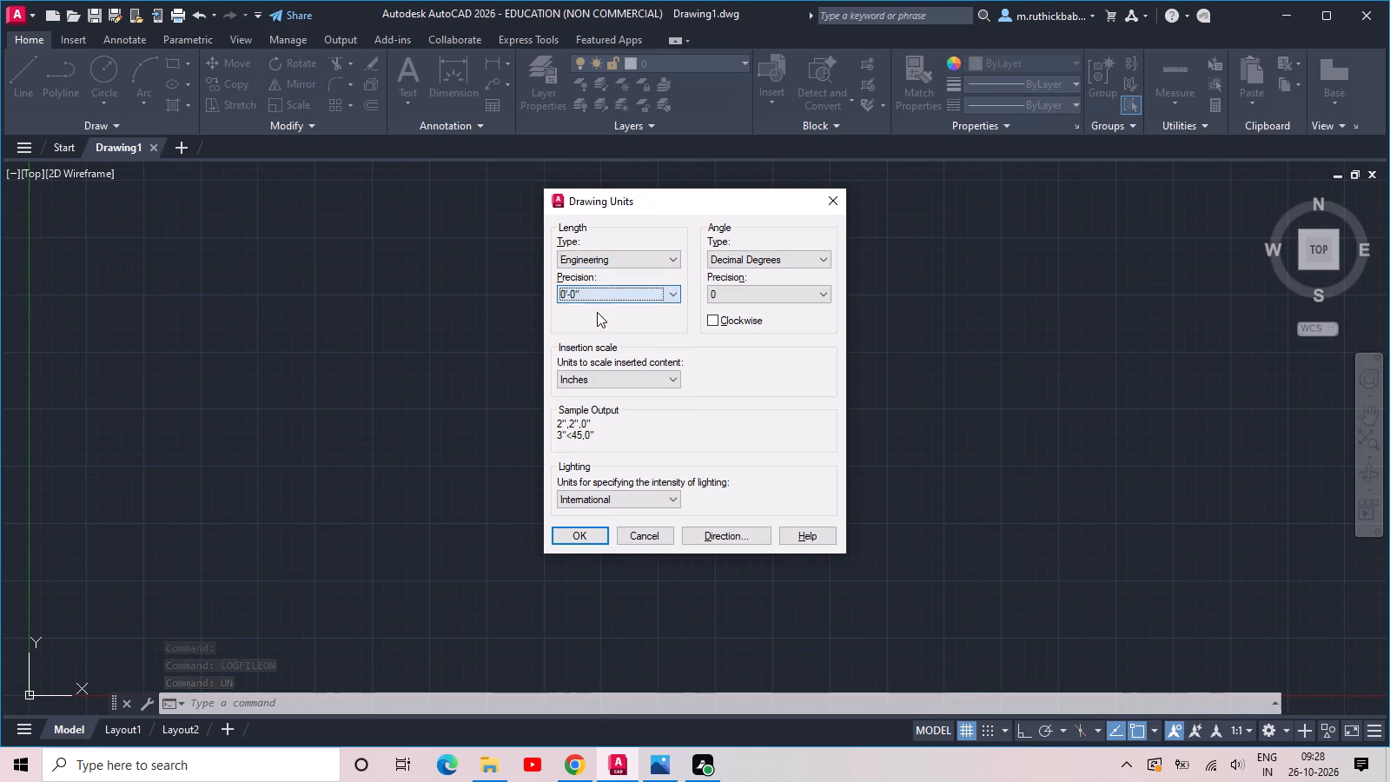
{"action": "left_click", "coordinate": [579, 533]}
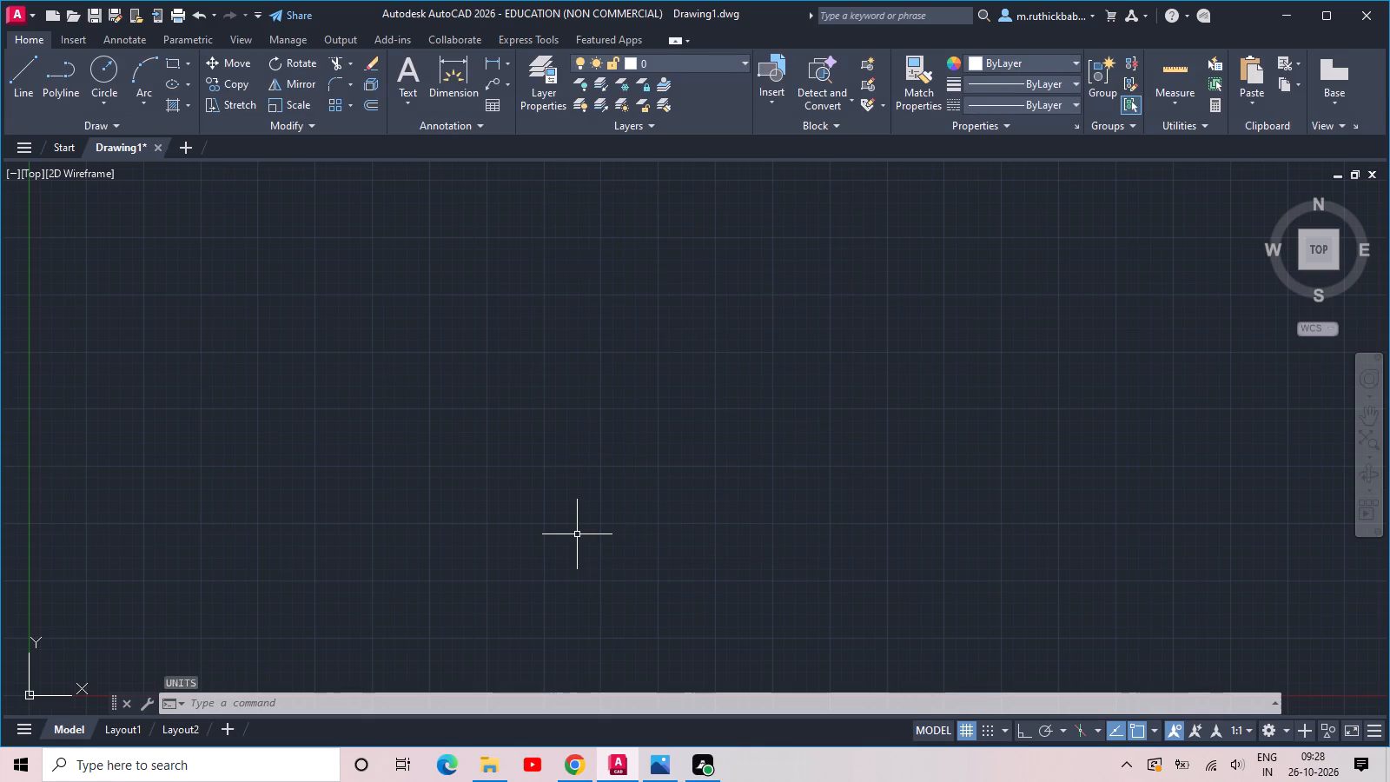
Draw a rectangle 25' wide and 10' high, starting from its lower-left corner near the origin.
{"action": "type", "text": "rec"}
{"action": "key", "text": "space"}
{"action": "left_click", "coordinate": [259, 669]}
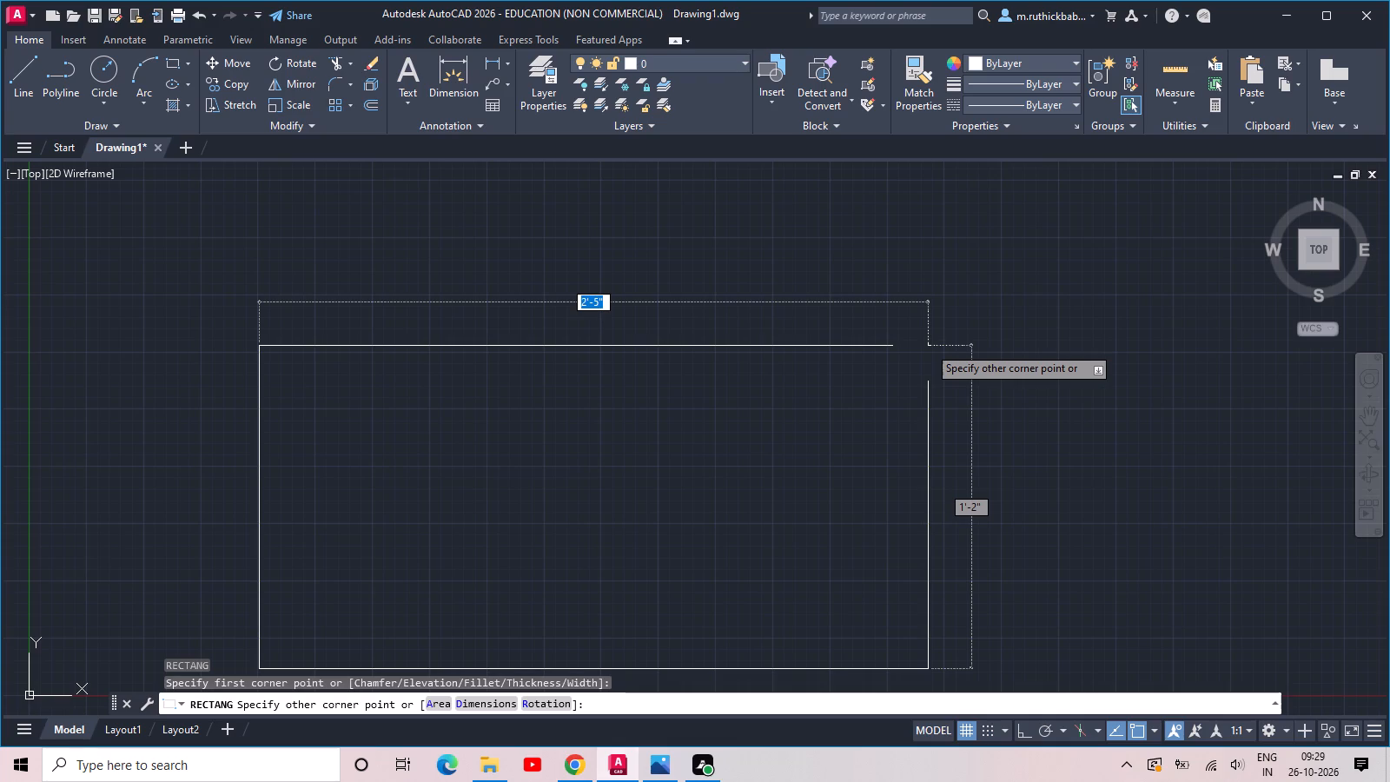
{"action": "type", "text": "25"}
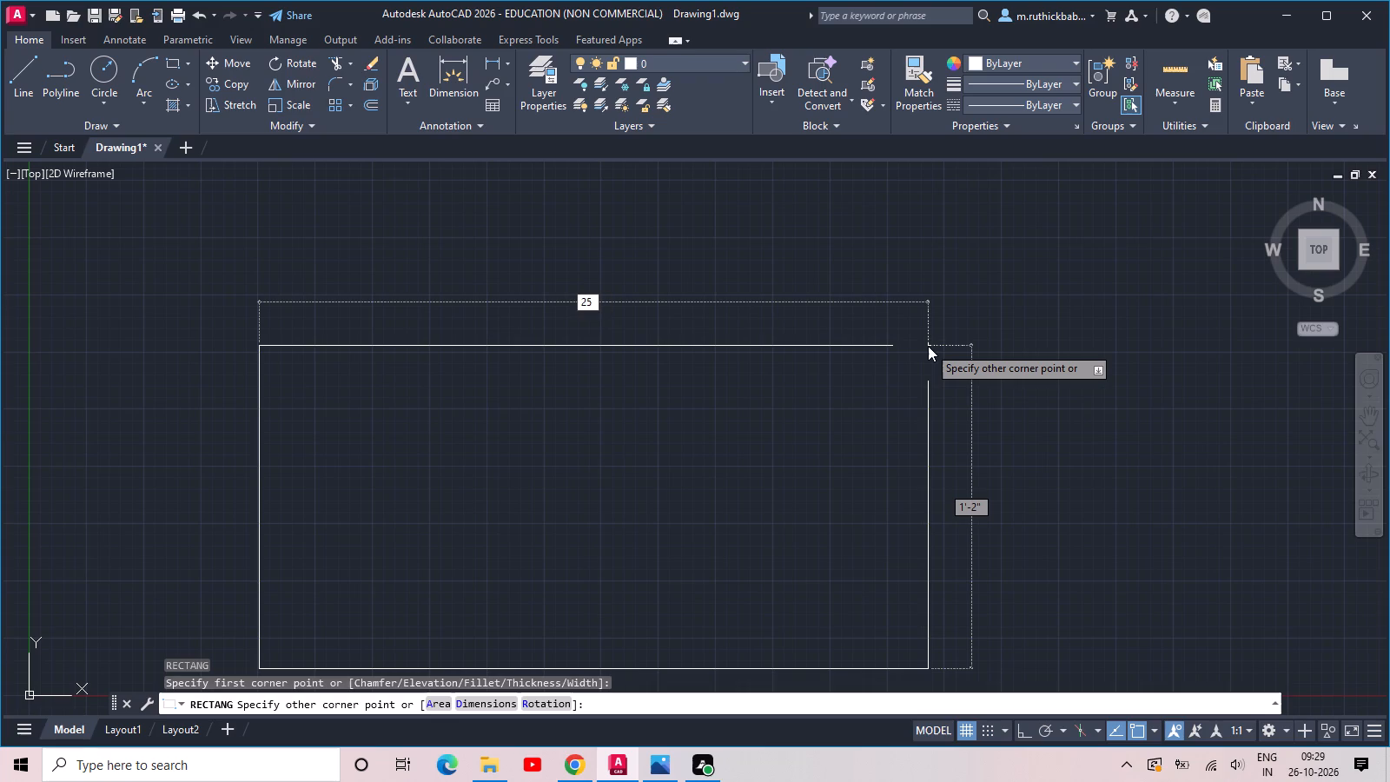
{"action": "key", "text": "apostrophe"}
{"action": "key", "text": "Tab"}
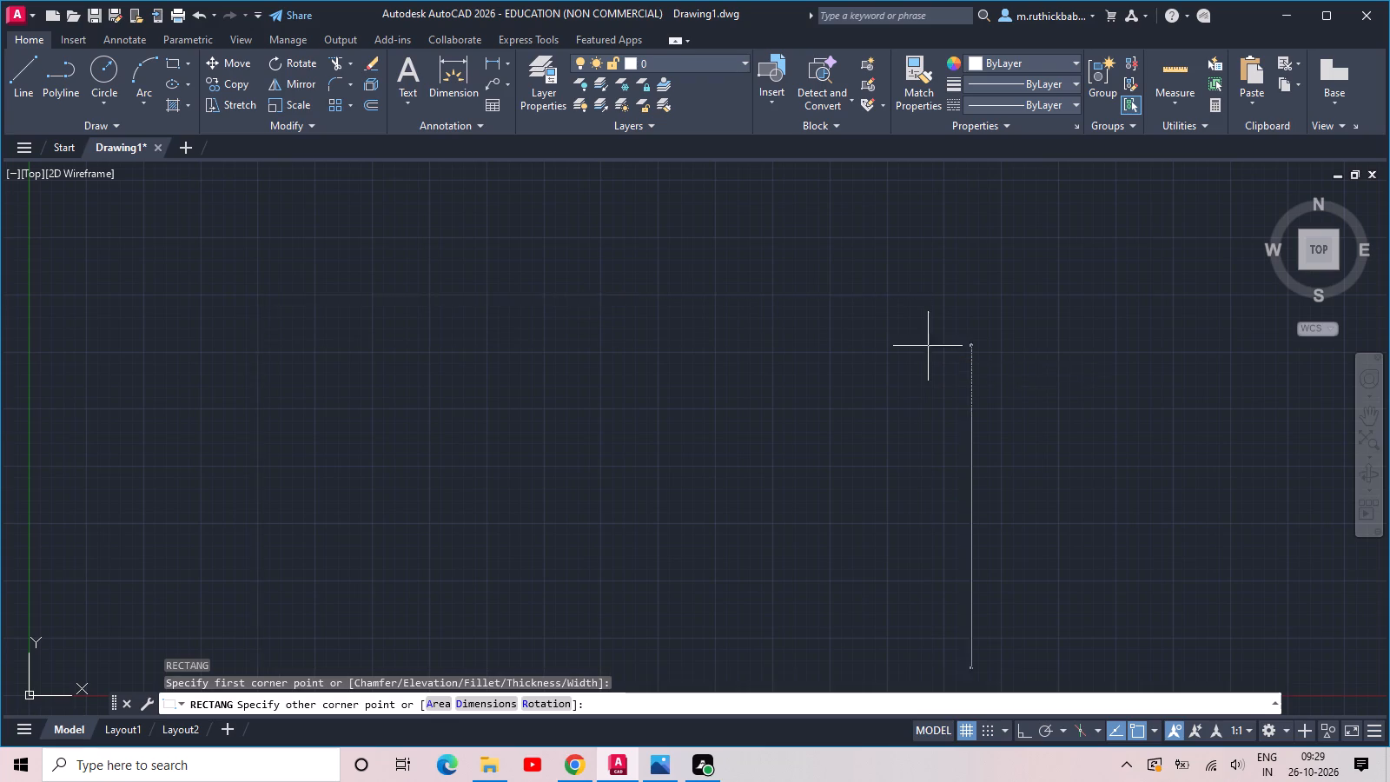
{"action": "type", "text": "10'"}
{"action": "key", "text": "Return"}
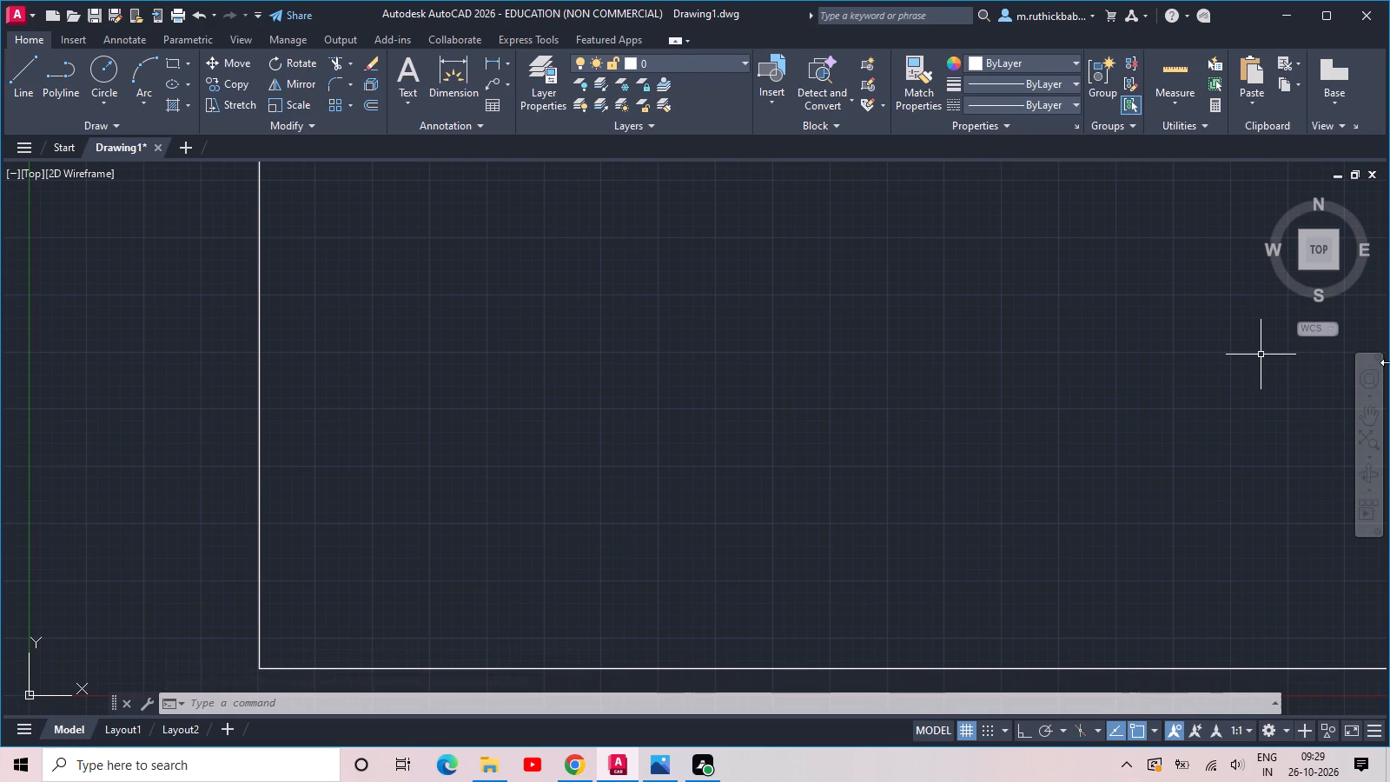
Explode the 25' by 10' rectangle into separate lines.
{"action": "middle_click_drag", "start_coordinate": [1389, 341], "coordinate": [1362, 357]}
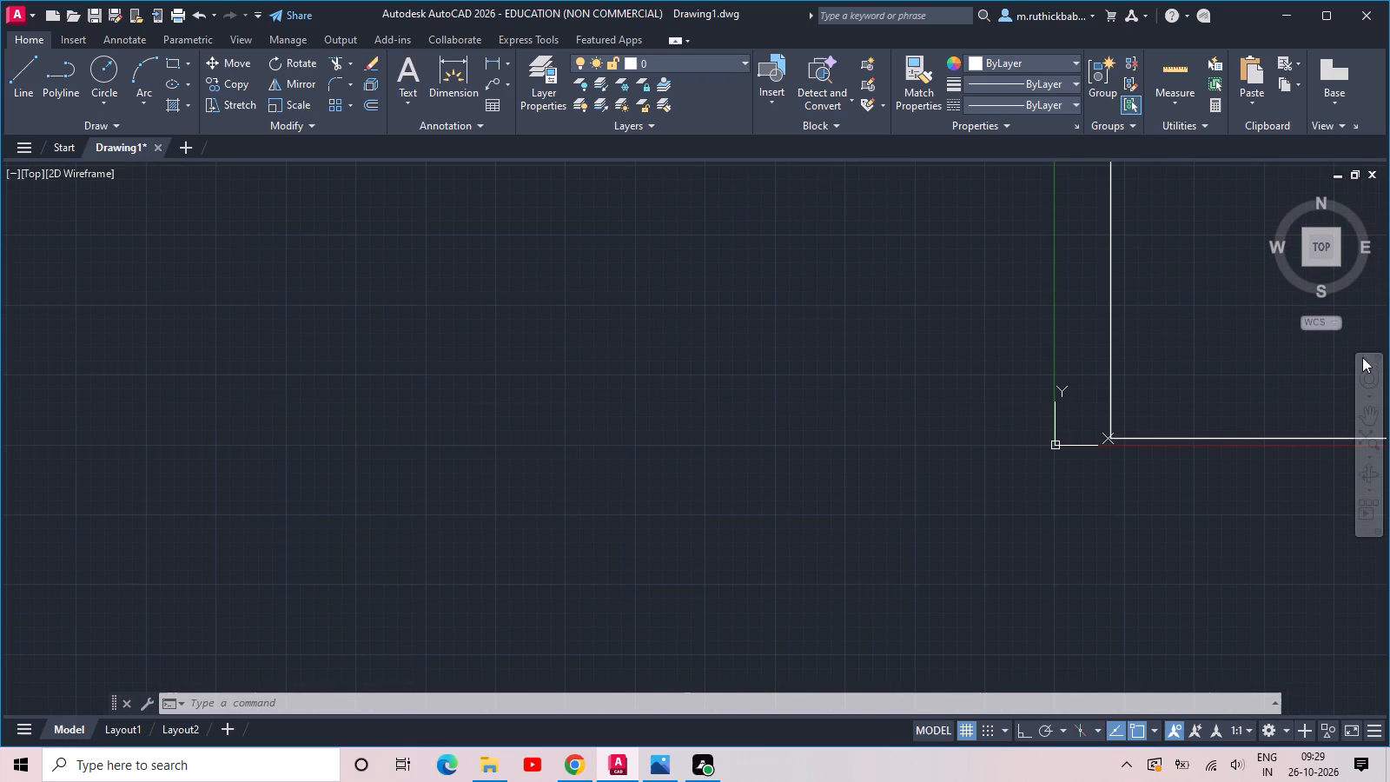
{"action": "middle_click_drag", "start_coordinate": [1362, 357], "coordinate": [1321, 374]}
{"action": "middle_click_drag", "start_coordinate": [1272, 378], "coordinate": [205, 514]}
{"action": "scroll", "coordinate": [274, 436], "scroll_direction": "down", "scroll_amount": 5}
{"action": "scroll", "coordinate": [365, 373], "scroll_direction": "up", "scroll_amount": 4}
{"action": "middle_click_drag", "start_coordinate": [365, 373], "coordinate": [584, 469]}
{"action": "scroll", "coordinate": [585, 465], "scroll_direction": "down", "scroll_amount": 1}
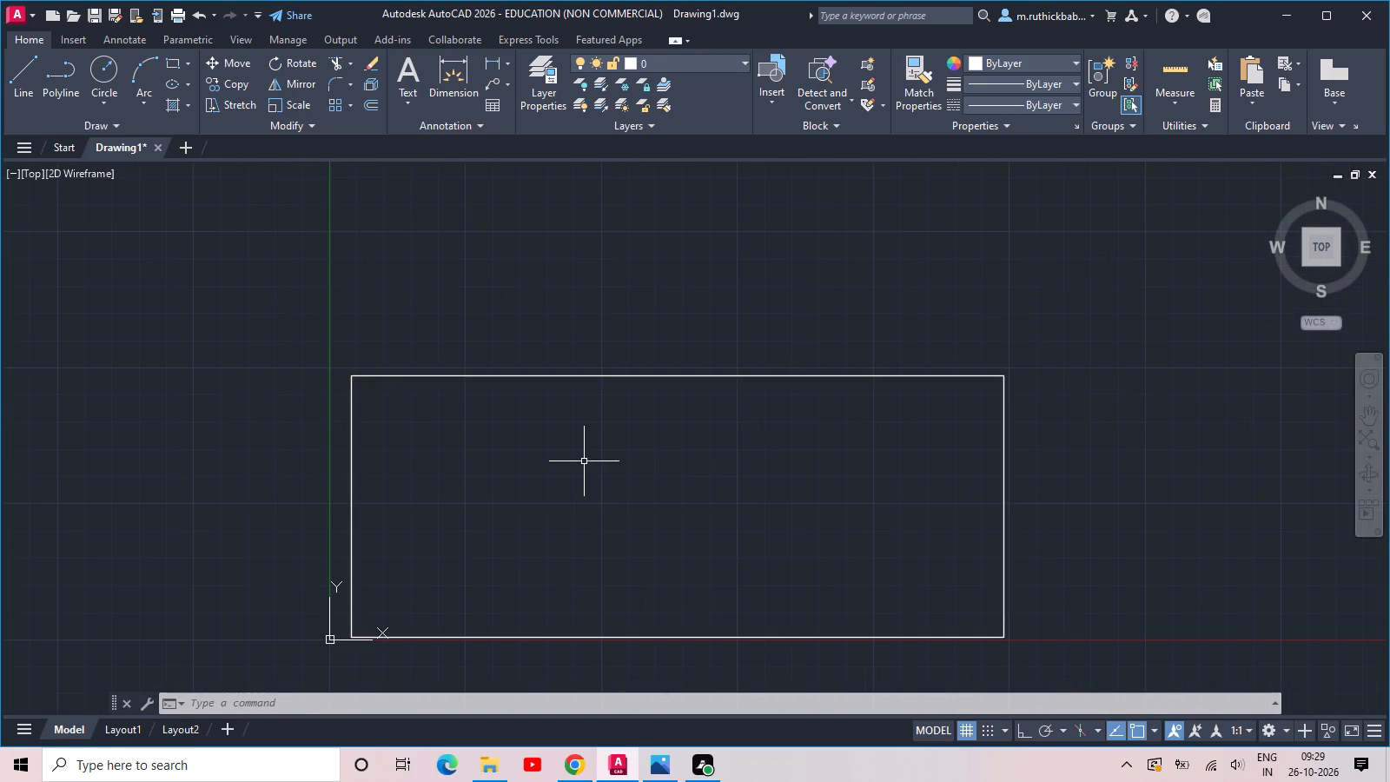
{"action": "left_click", "coordinate": [584, 452]}
{"action": "left_click", "coordinate": [493, 304]}
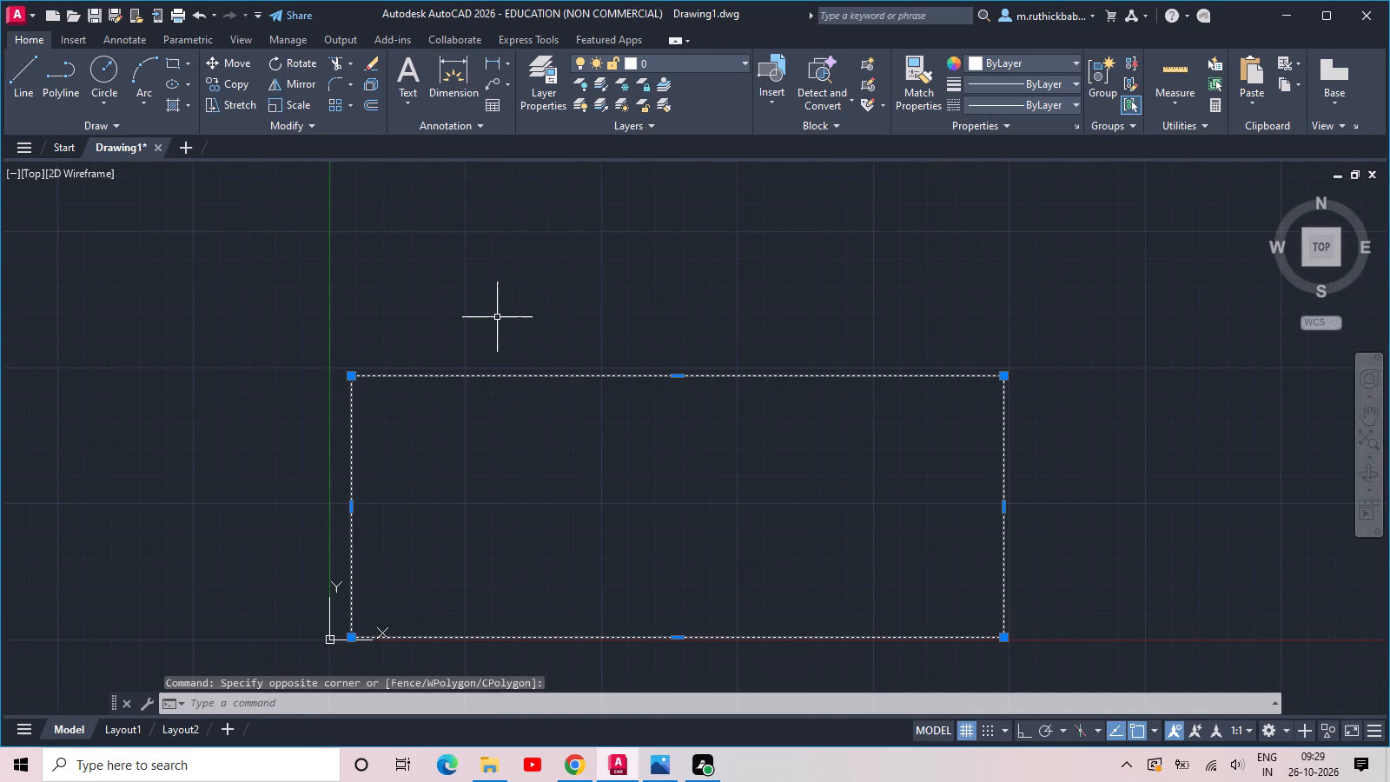
{"action": "type", "text": "x"}
{"action": "key", "text": "space"}
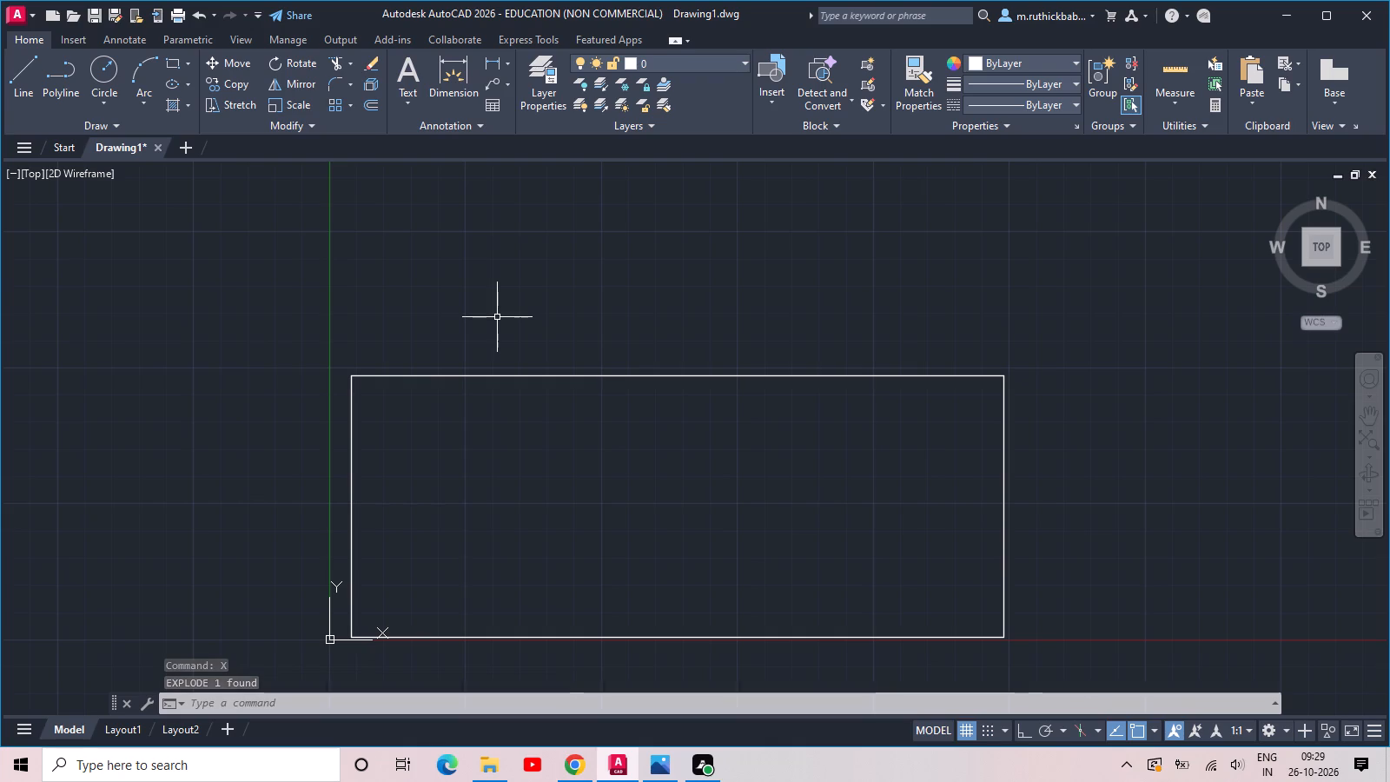
Offset the rectangle's left and top edges 9" inward.
{"action": "type", "text": "off"}
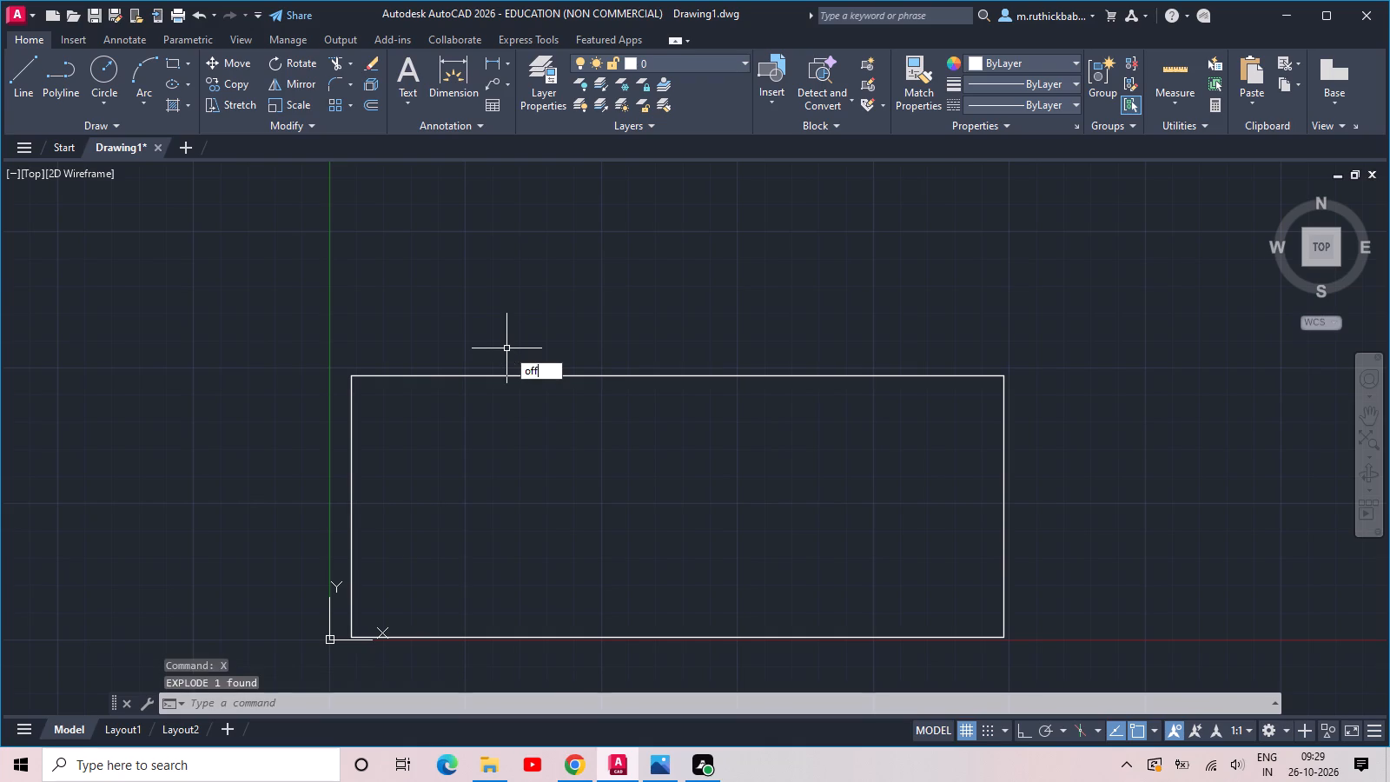
{"action": "key", "text": "space"}
{"action": "type", "text": "9"}
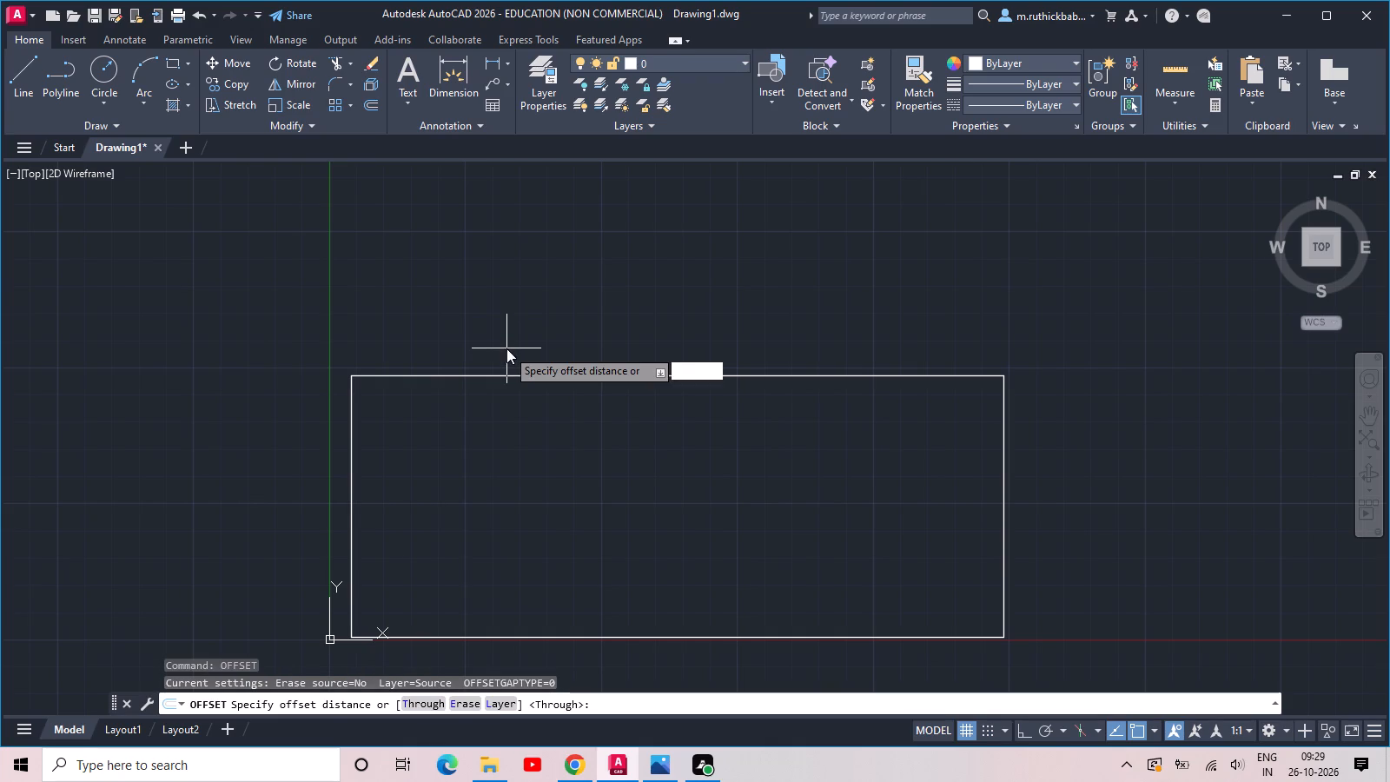
{"action": "key", "text": "space"}
{"action": "left_click", "coordinate": [348, 464]}
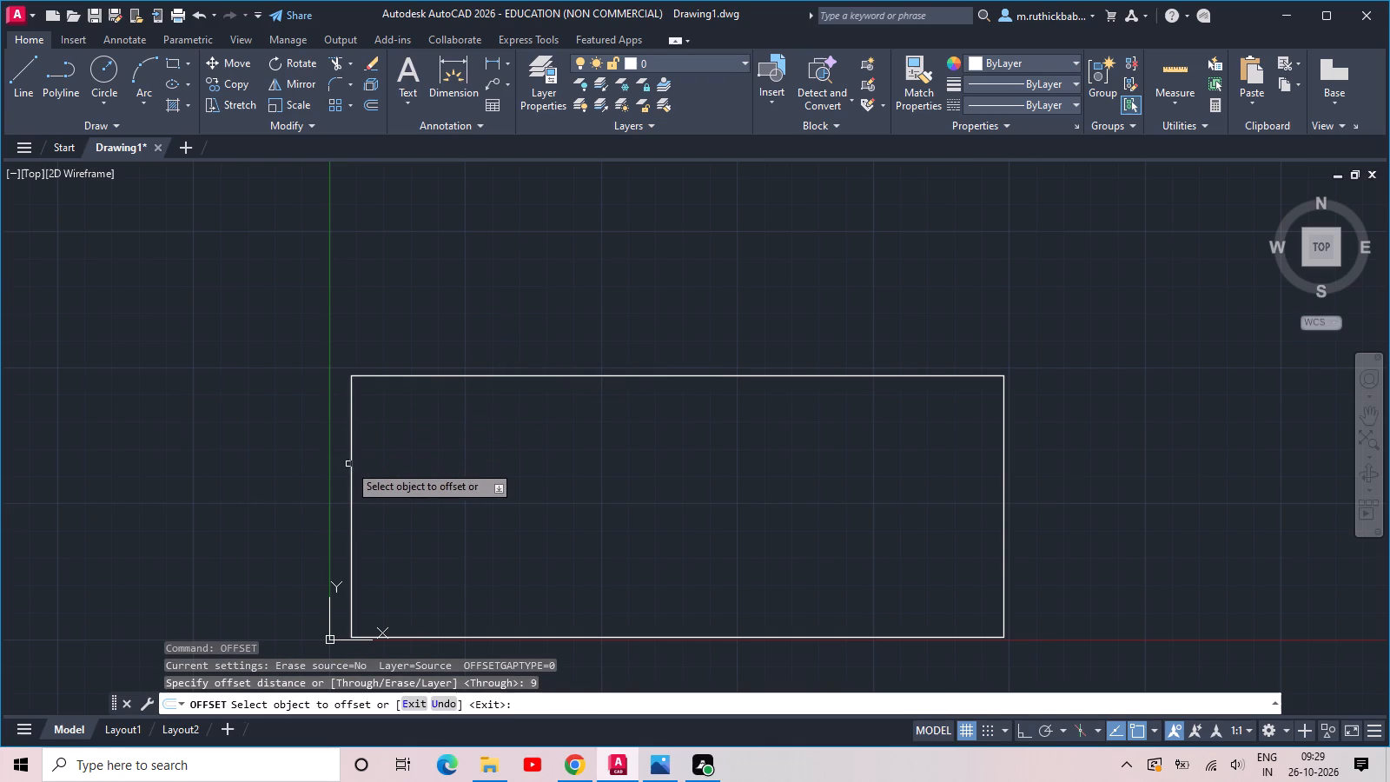
{"action": "left_click", "coordinate": [409, 468]}
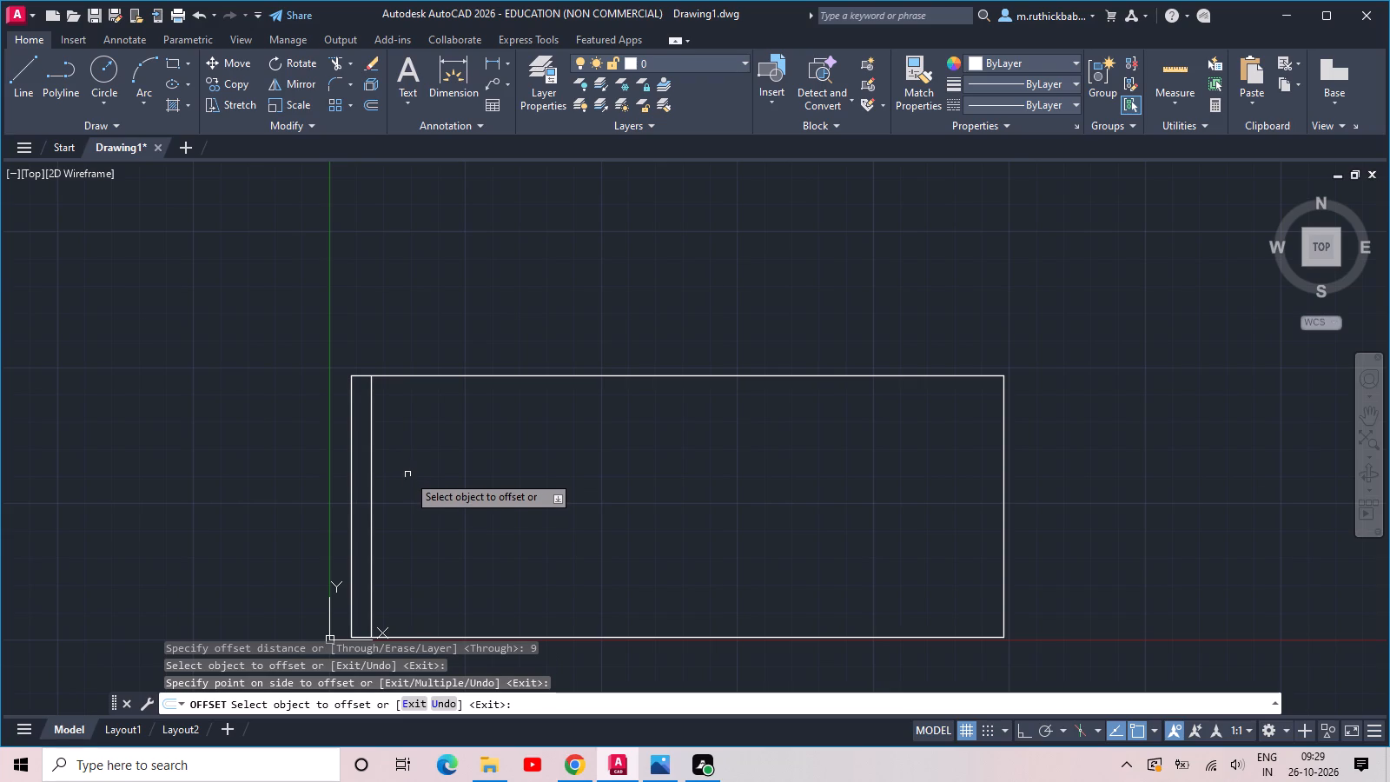
{"action": "key", "text": "o"}
{"action": "type", "text": "ff"}
{"action": "key", "text": "space"}
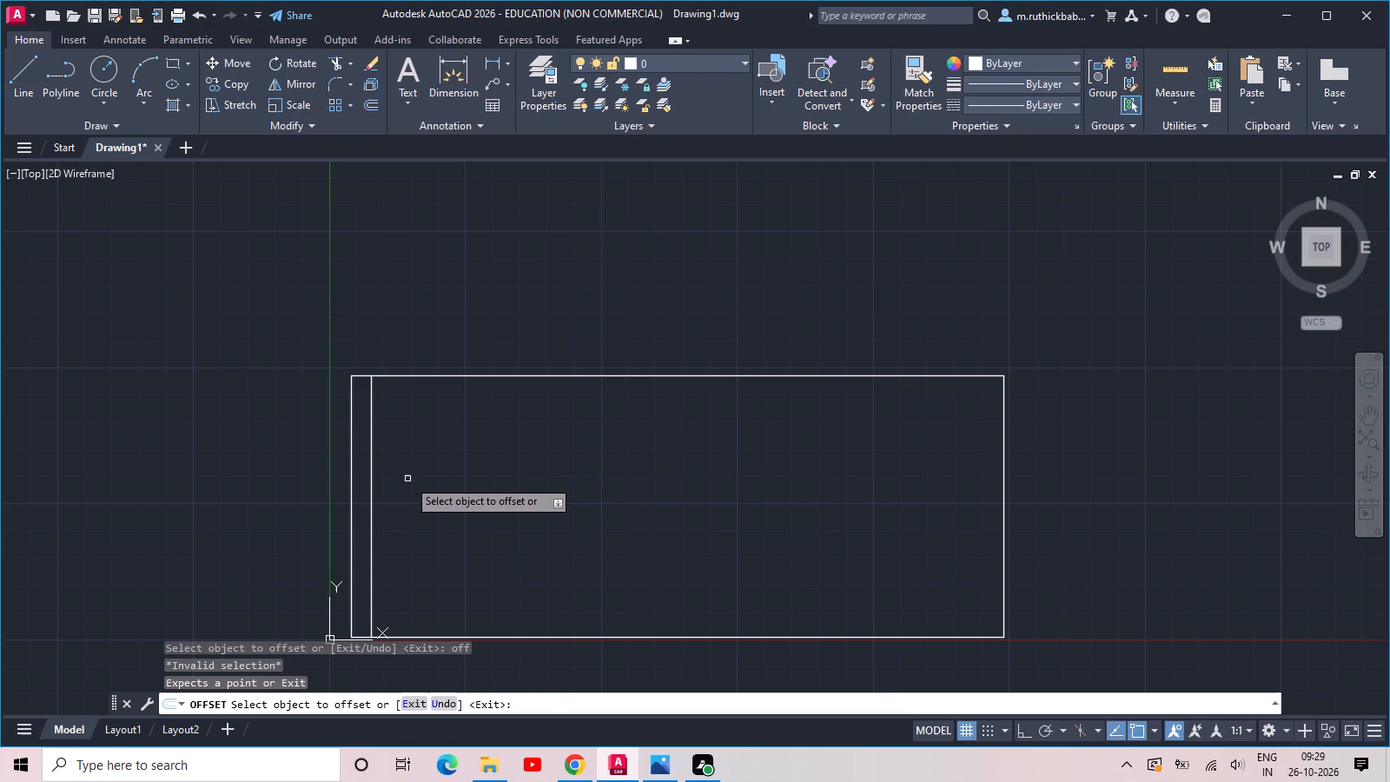
{"action": "left_click", "coordinate": [427, 377]}
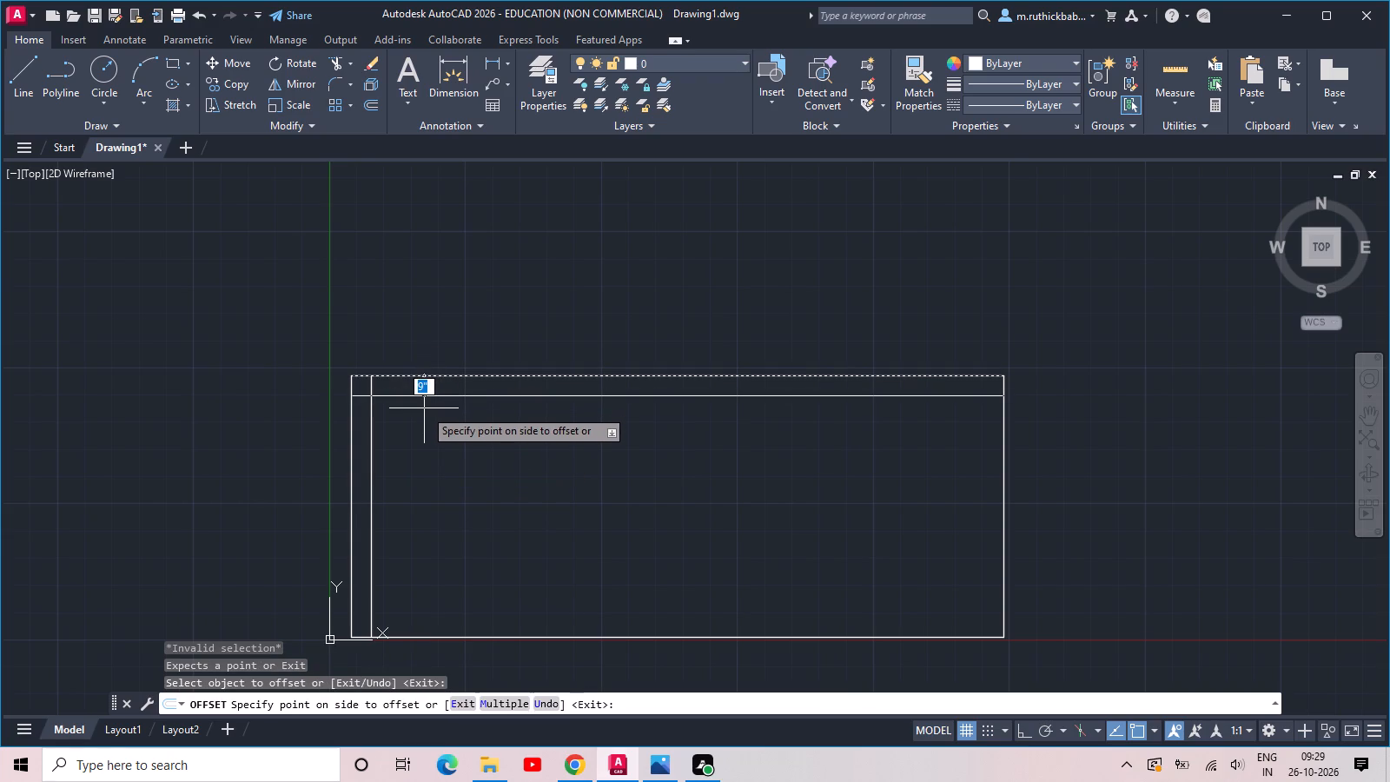
{"action": "left_click", "coordinate": [424, 408]}
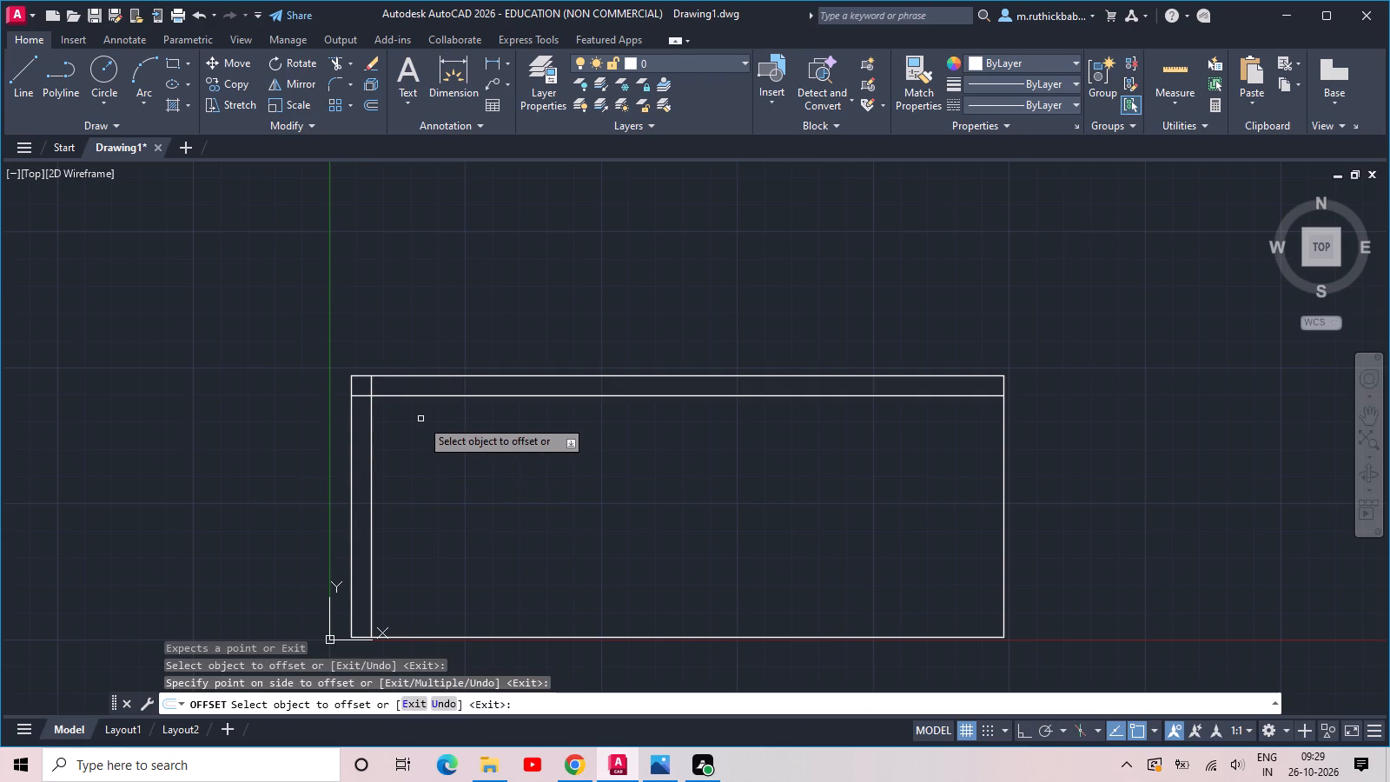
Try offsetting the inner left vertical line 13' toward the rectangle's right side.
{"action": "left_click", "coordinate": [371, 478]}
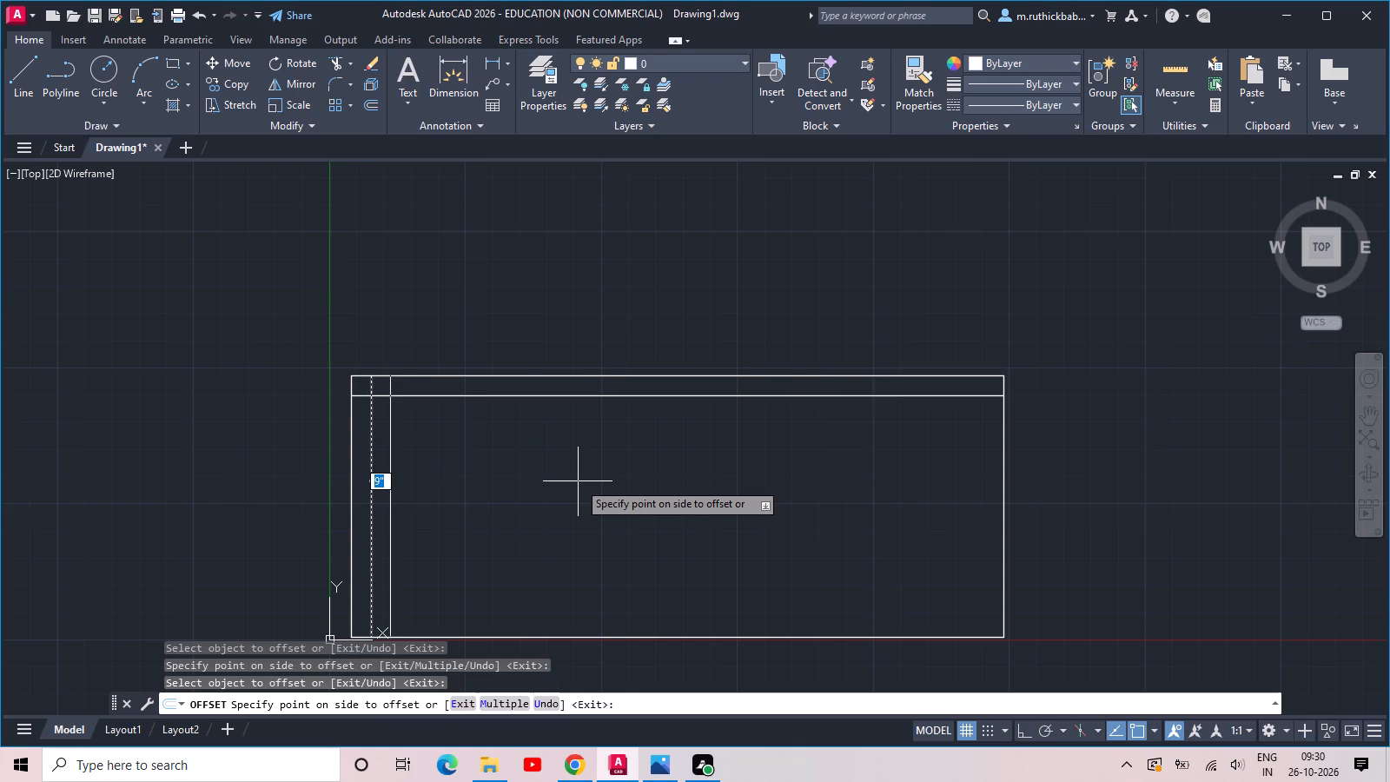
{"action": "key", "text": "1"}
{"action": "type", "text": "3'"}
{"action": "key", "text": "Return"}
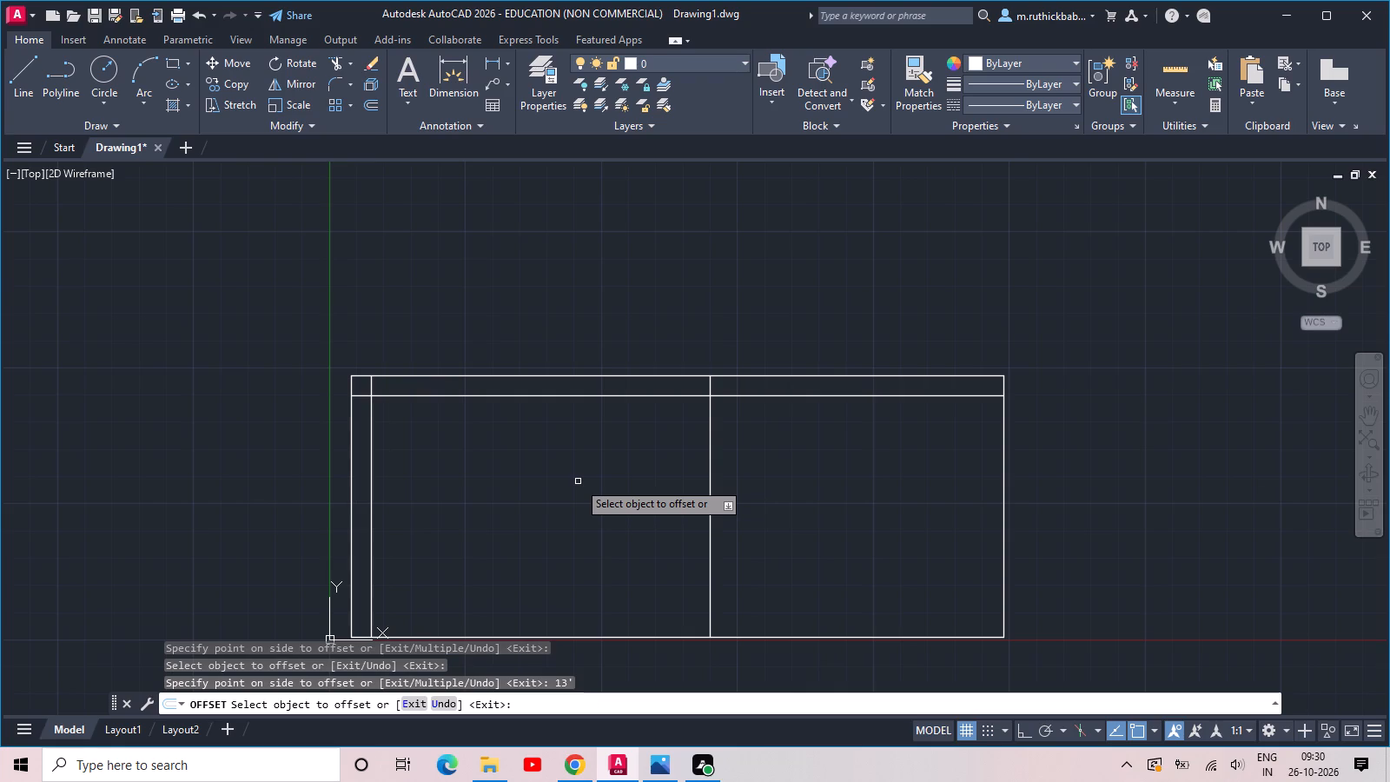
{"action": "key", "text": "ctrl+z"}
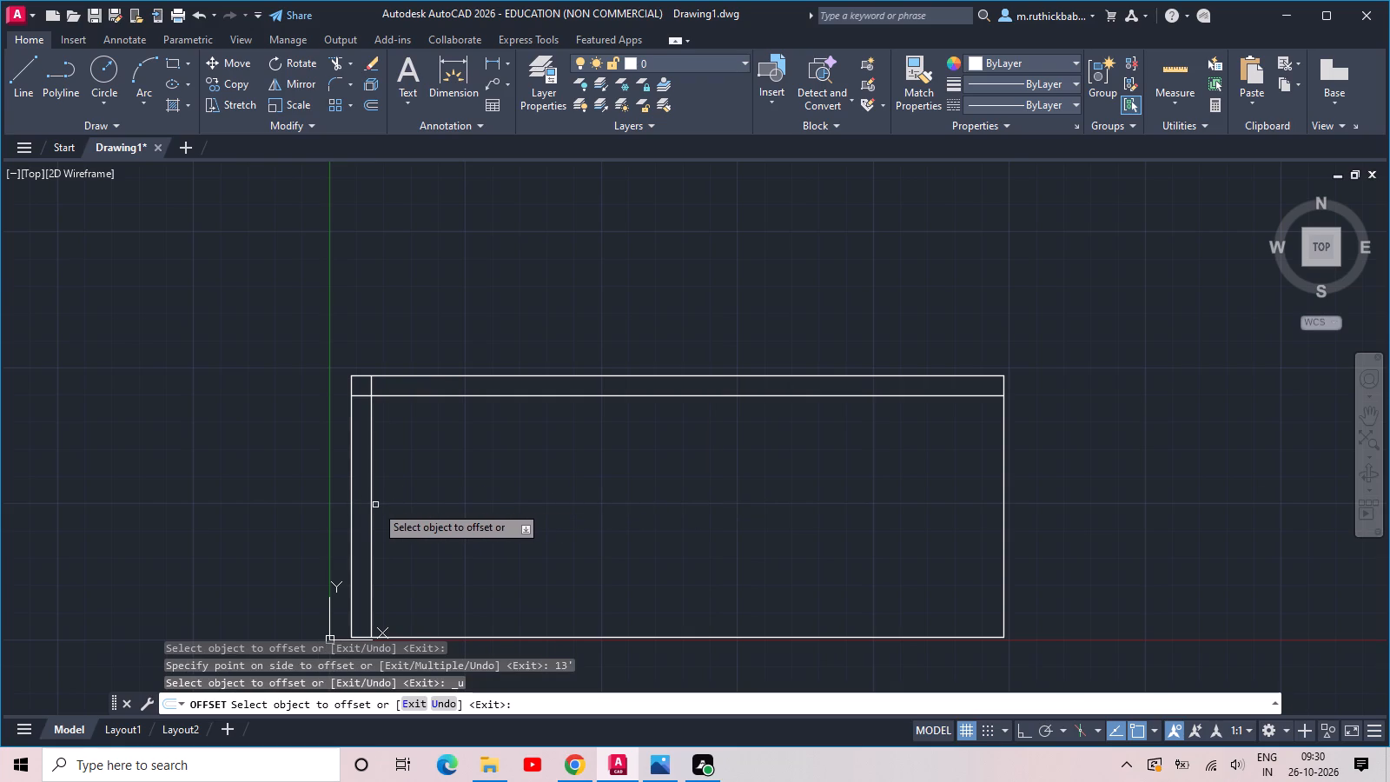
Offset the inner left vertical line 11' toward the rectangle's right side.
{"action": "left_click", "coordinate": [372, 506]}
{"action": "type", "text": "11"}
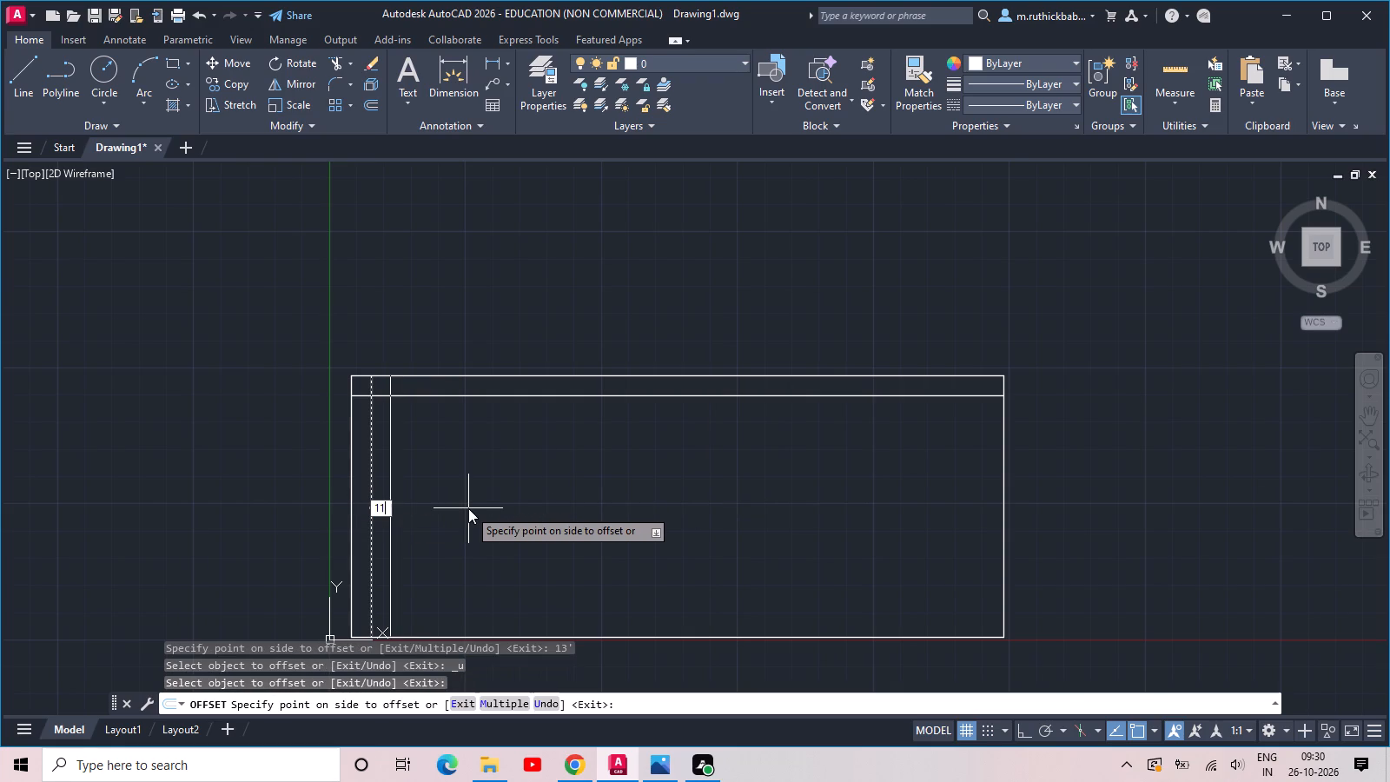
{"action": "key", "text": "apostrophe"}
{"action": "key", "text": "Return"}
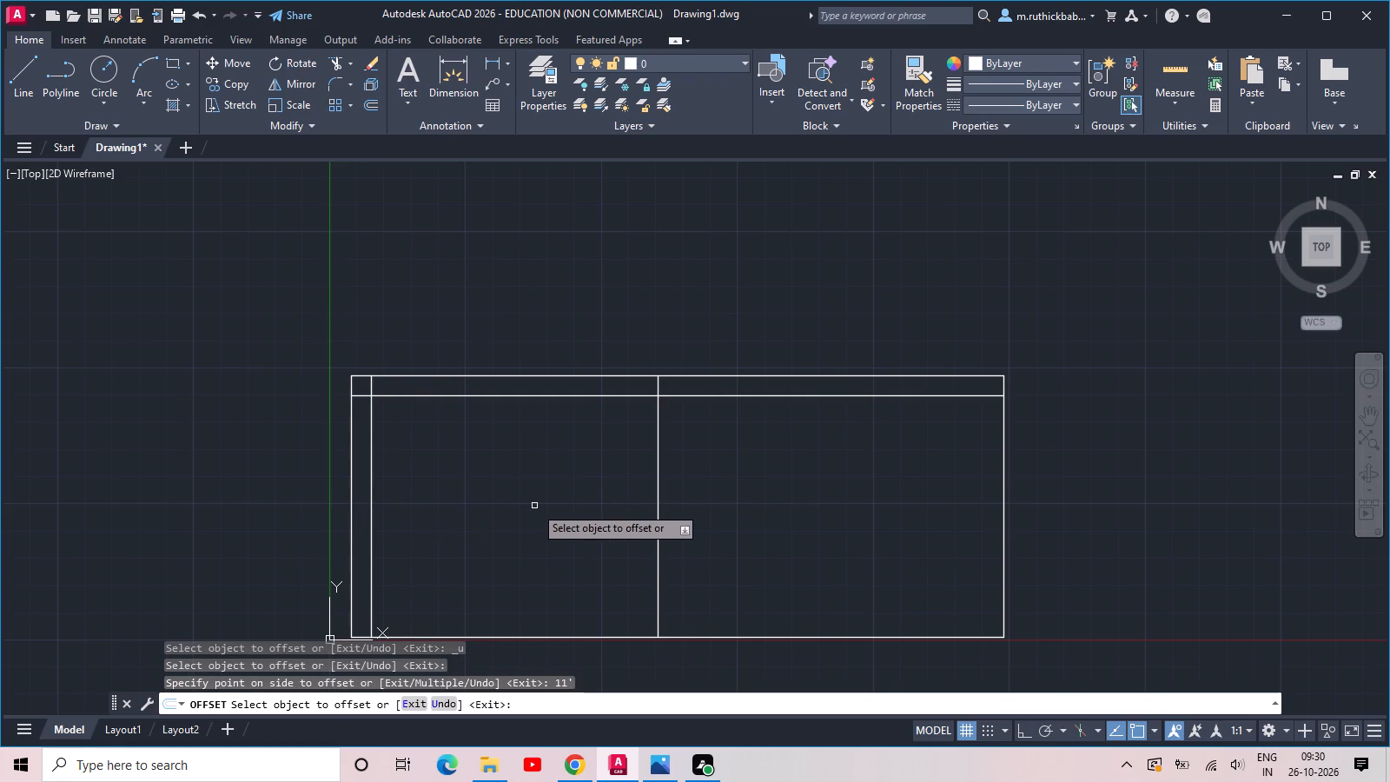
{"action": "key", "text": "Escape"}
Trim the overlapping line ends at the upper-left corner and the dividing line above the inner top line.
{"action": "type", "text": "tr"}
{"action": "key", "text": "space"}
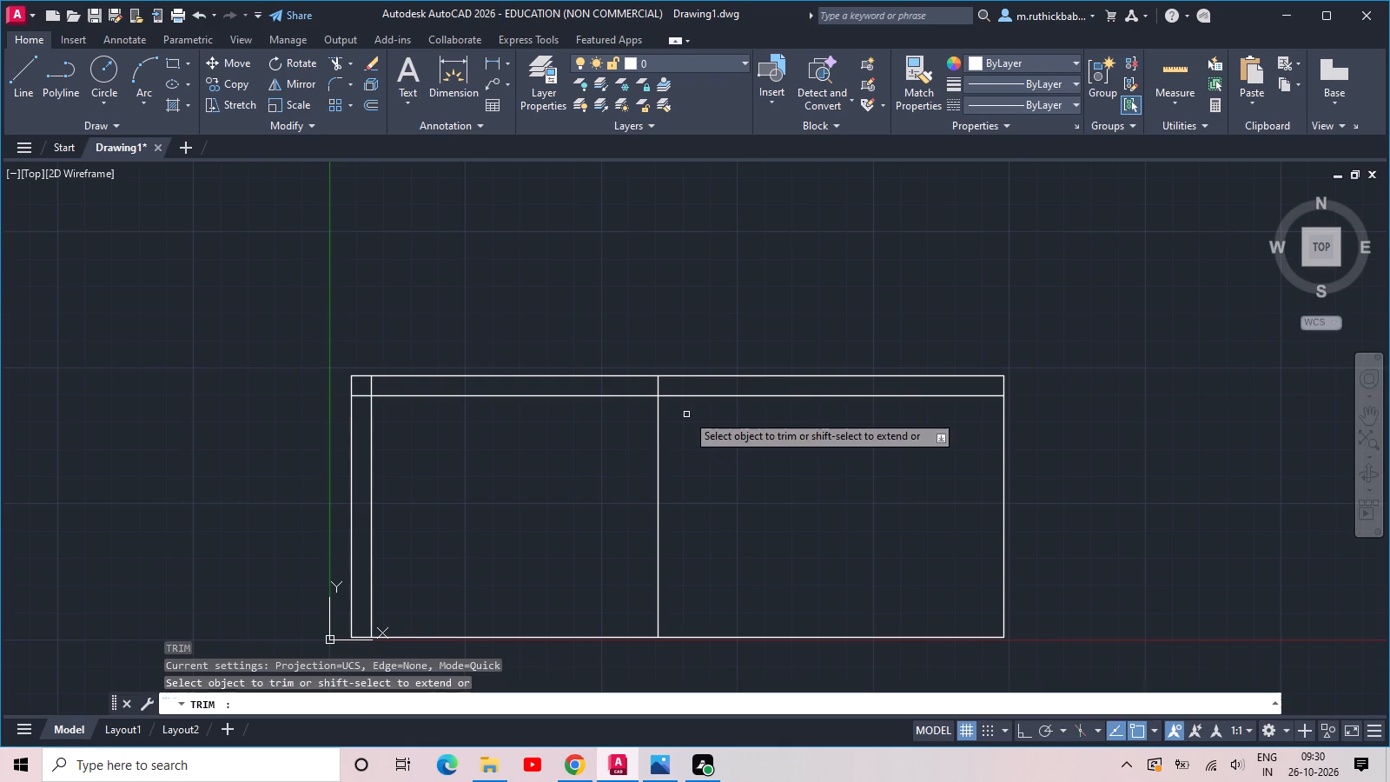
{"action": "left_click", "coordinate": [677, 390]}
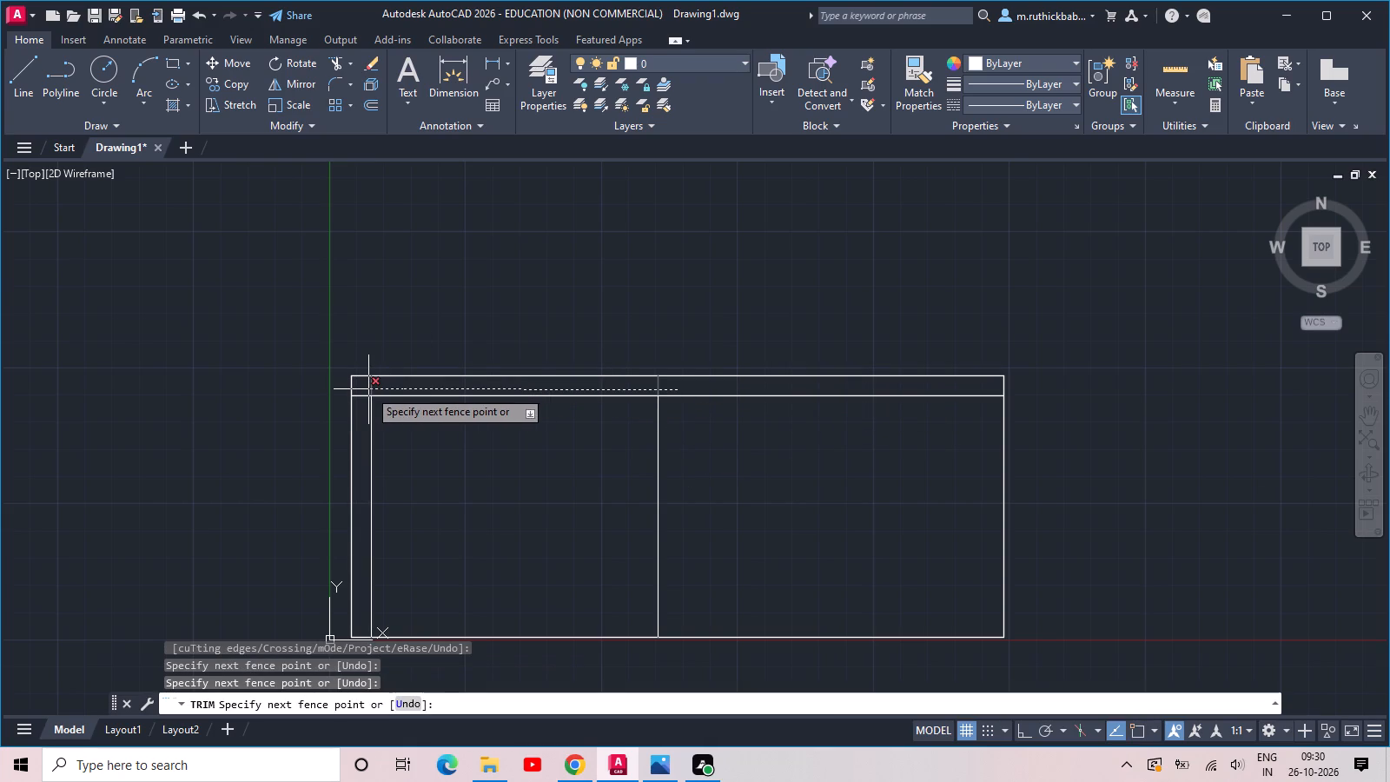
{"action": "left_click", "coordinate": [368, 389]}
{"action": "left_click", "coordinate": [366, 389]}
{"action": "left_click", "coordinate": [361, 416]}
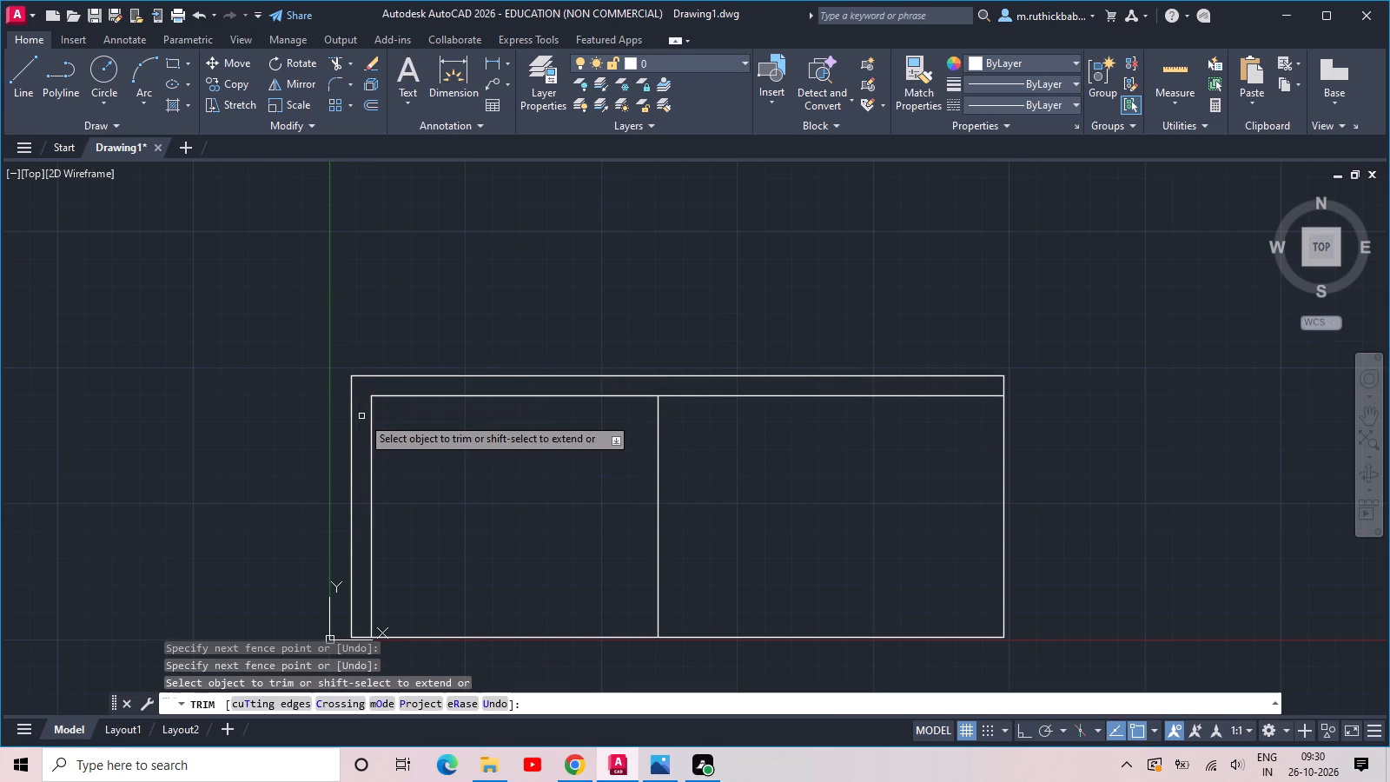
{"action": "key", "text": "Escape"}
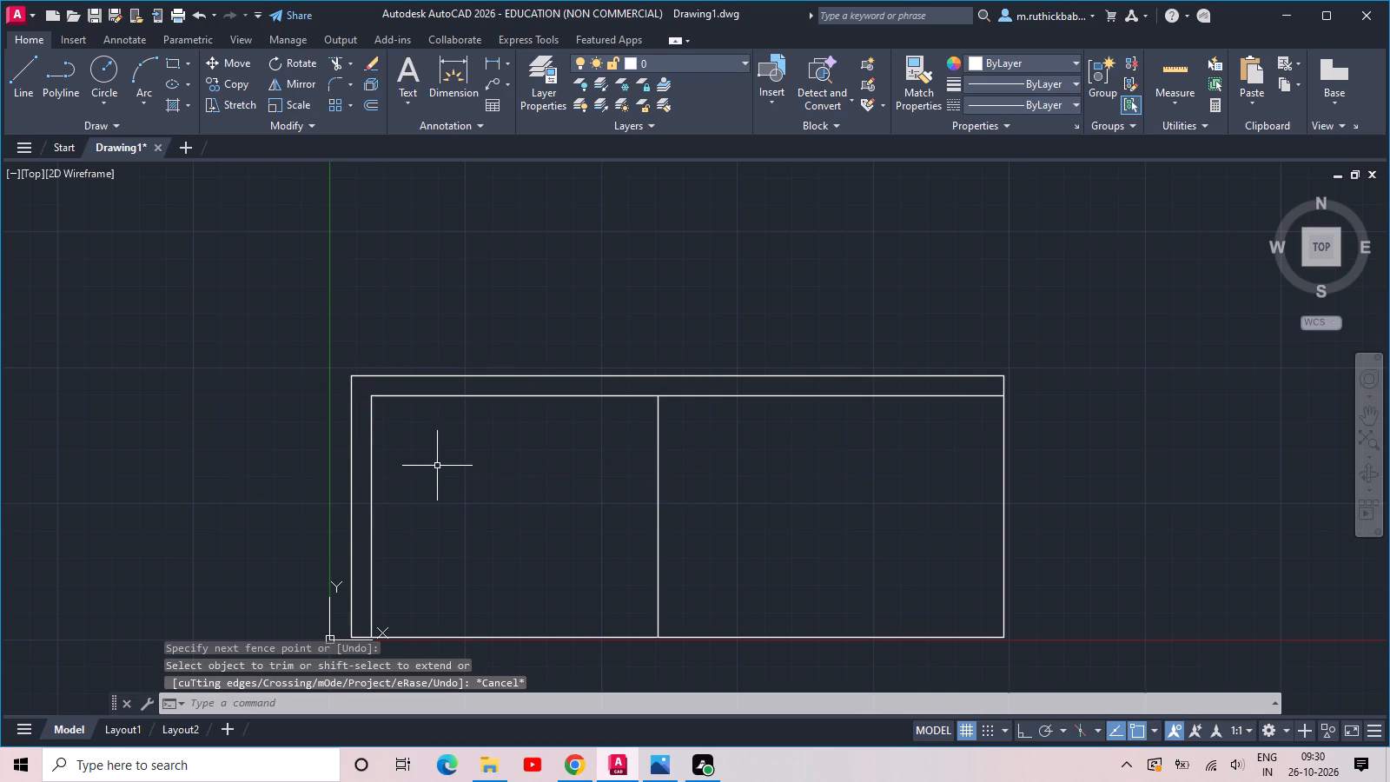
Save the drawing in Documents as "2 elevation".
{"action": "key", "text": "ctrl+s"}
{"action": "key", "text": "ctrl+s"}
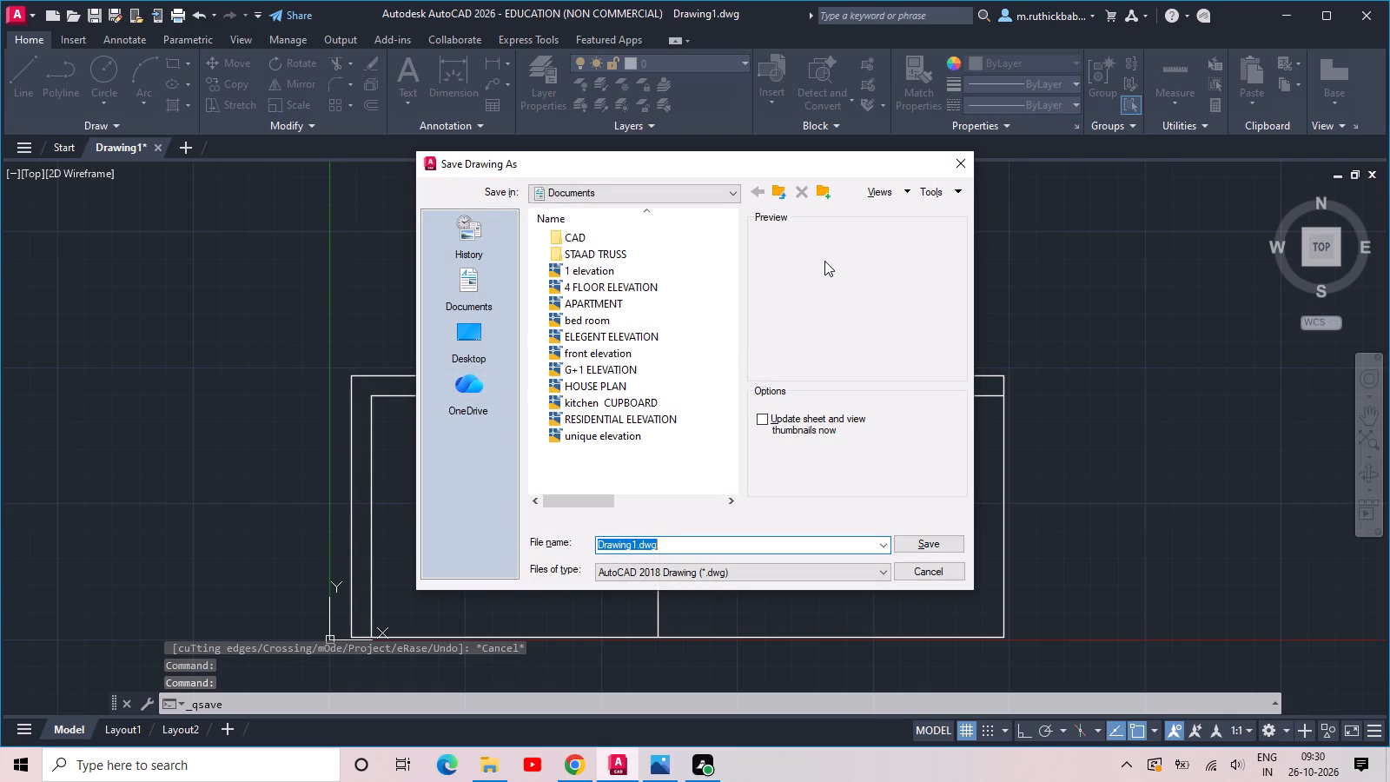
{"action": "type", "text": "2"}
{"action": "key", "text": "space"}
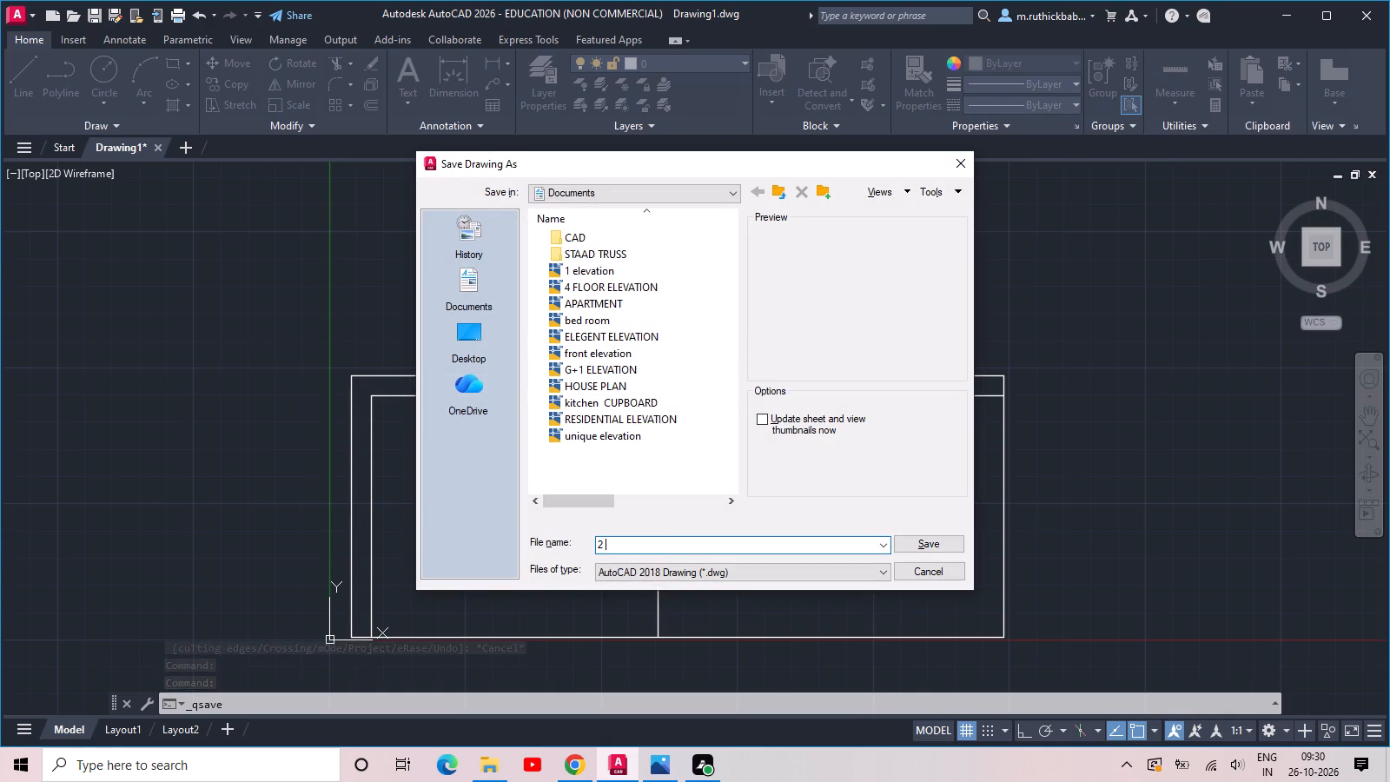
{"action": "type", "text": "elevation"}
{"action": "key", "text": "Return"}
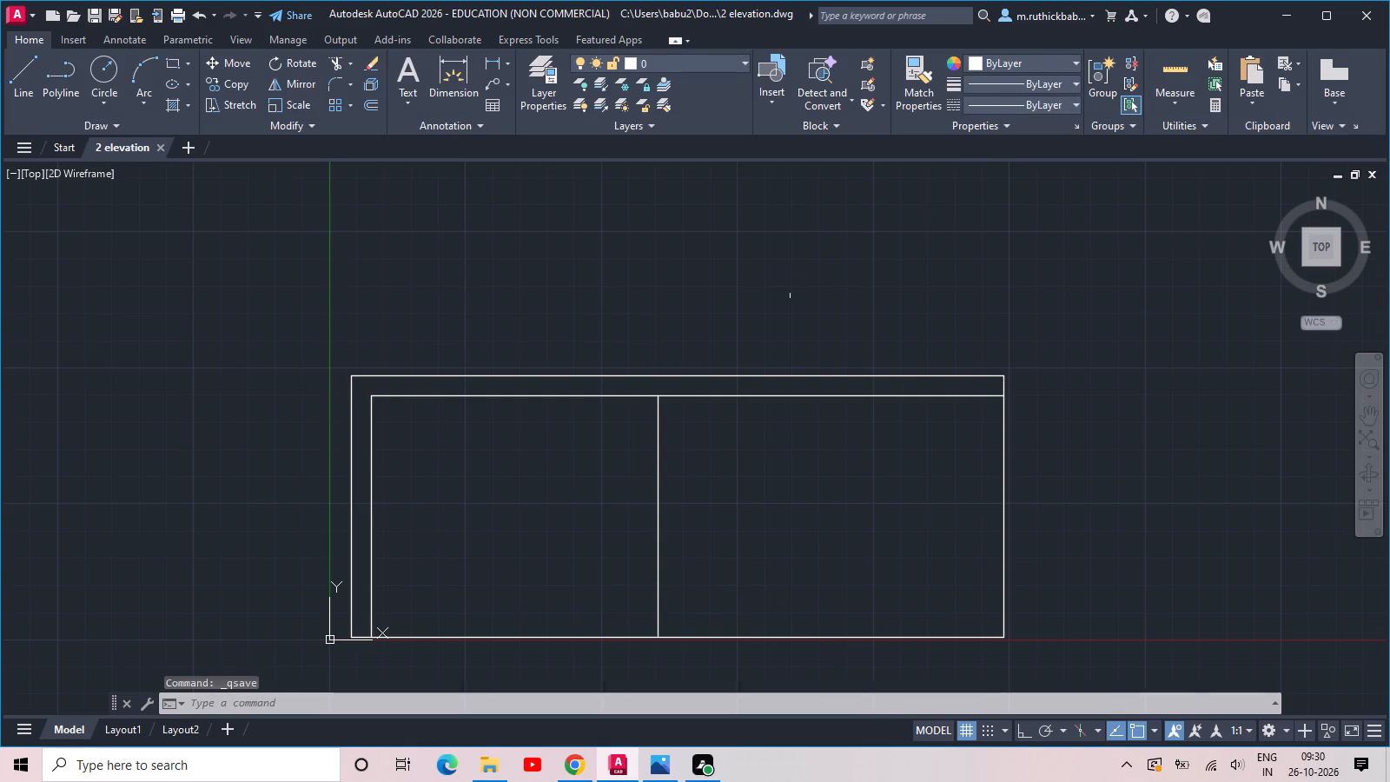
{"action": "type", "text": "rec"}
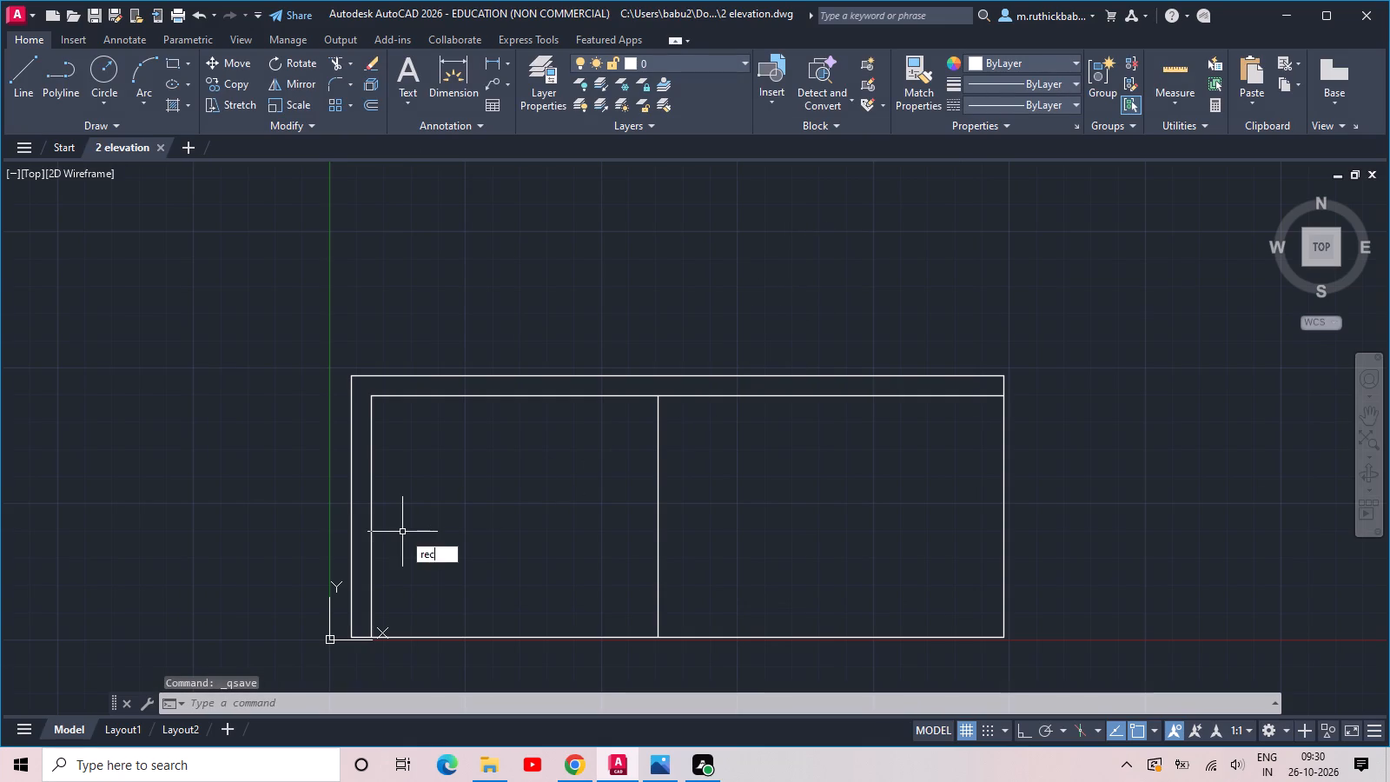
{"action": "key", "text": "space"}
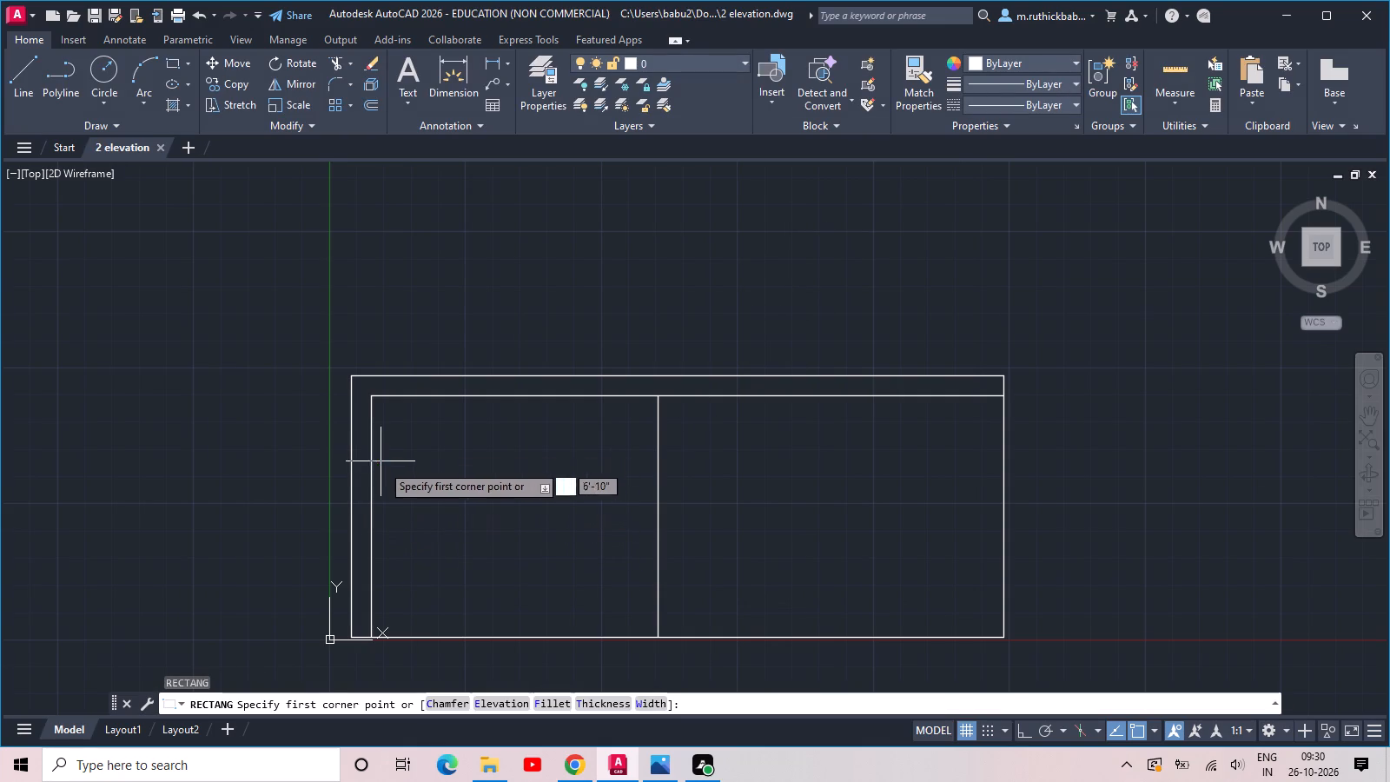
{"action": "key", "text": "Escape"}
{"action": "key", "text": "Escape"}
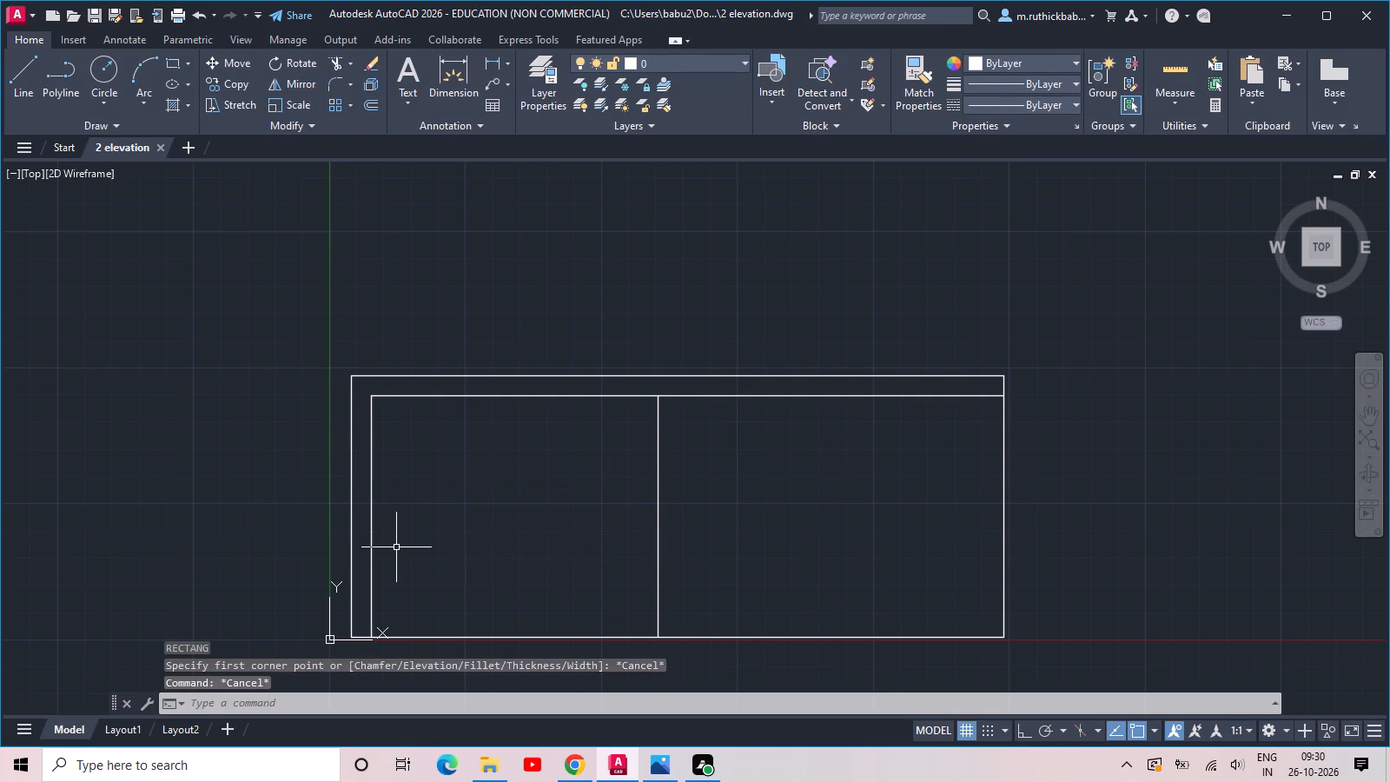
Offset the outline's bottom line 7' upward.
{"action": "type", "text": "off"}
{"action": "key", "text": "space"}
{"action": "type", "text": "7'"}
{"action": "key", "text": "space"}
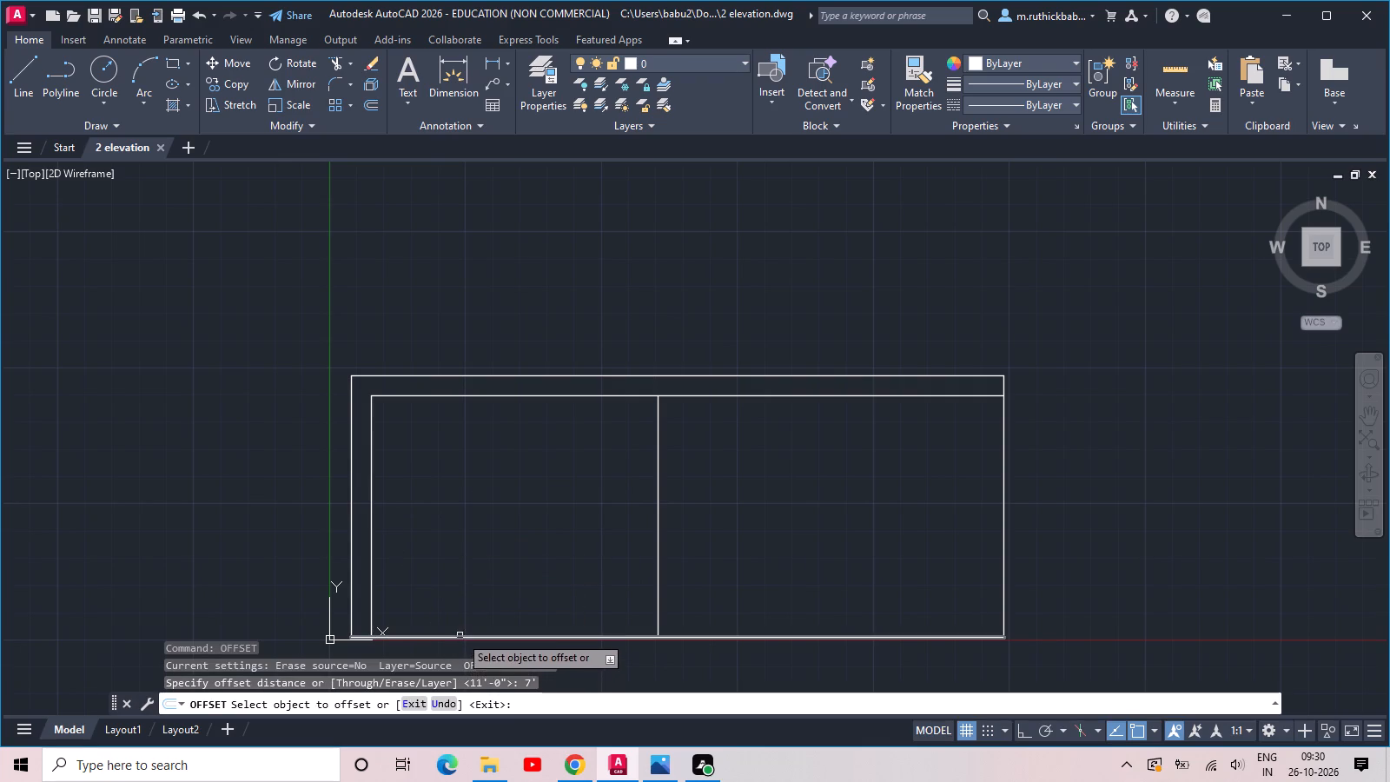
{"action": "left_click", "coordinate": [460, 635]}
{"action": "left_click", "coordinate": [495, 635]}
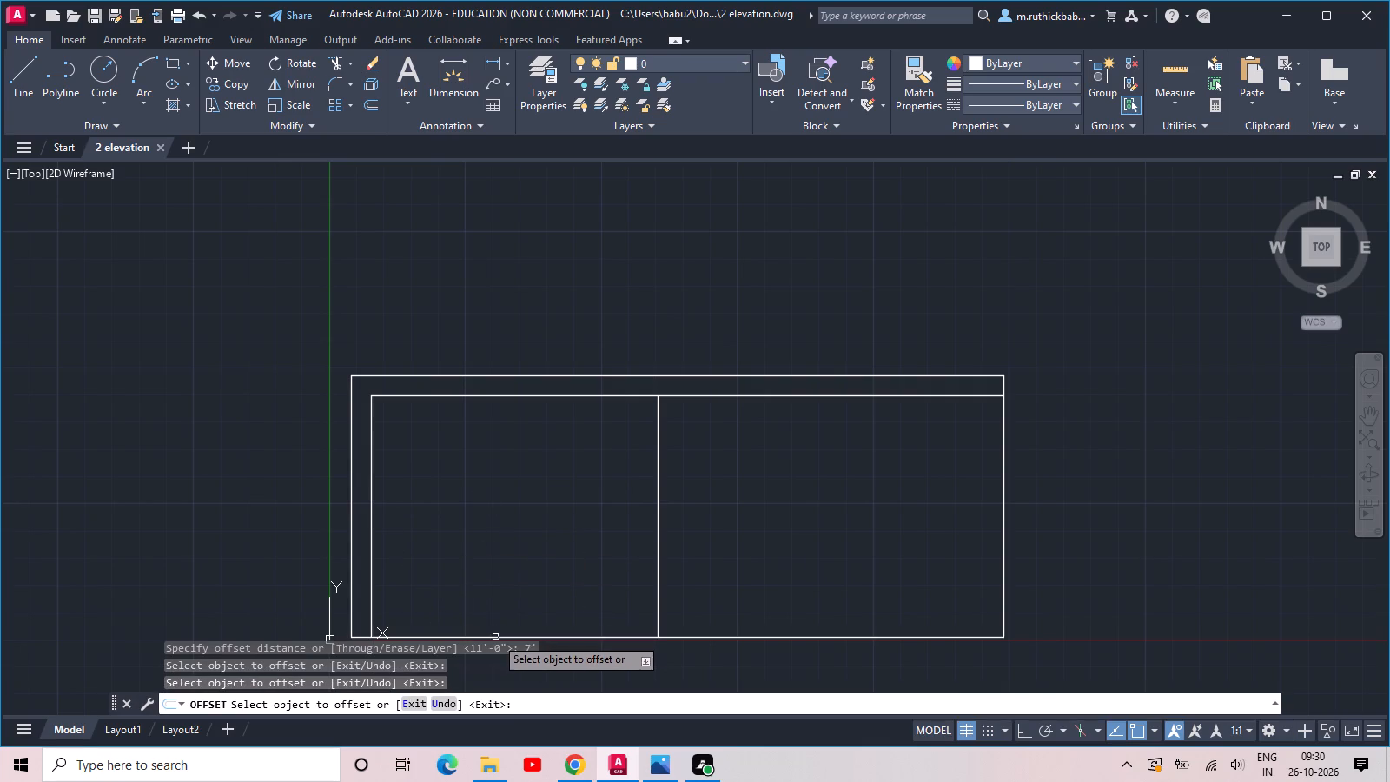
{"action": "left_click", "coordinate": [564, 636]}
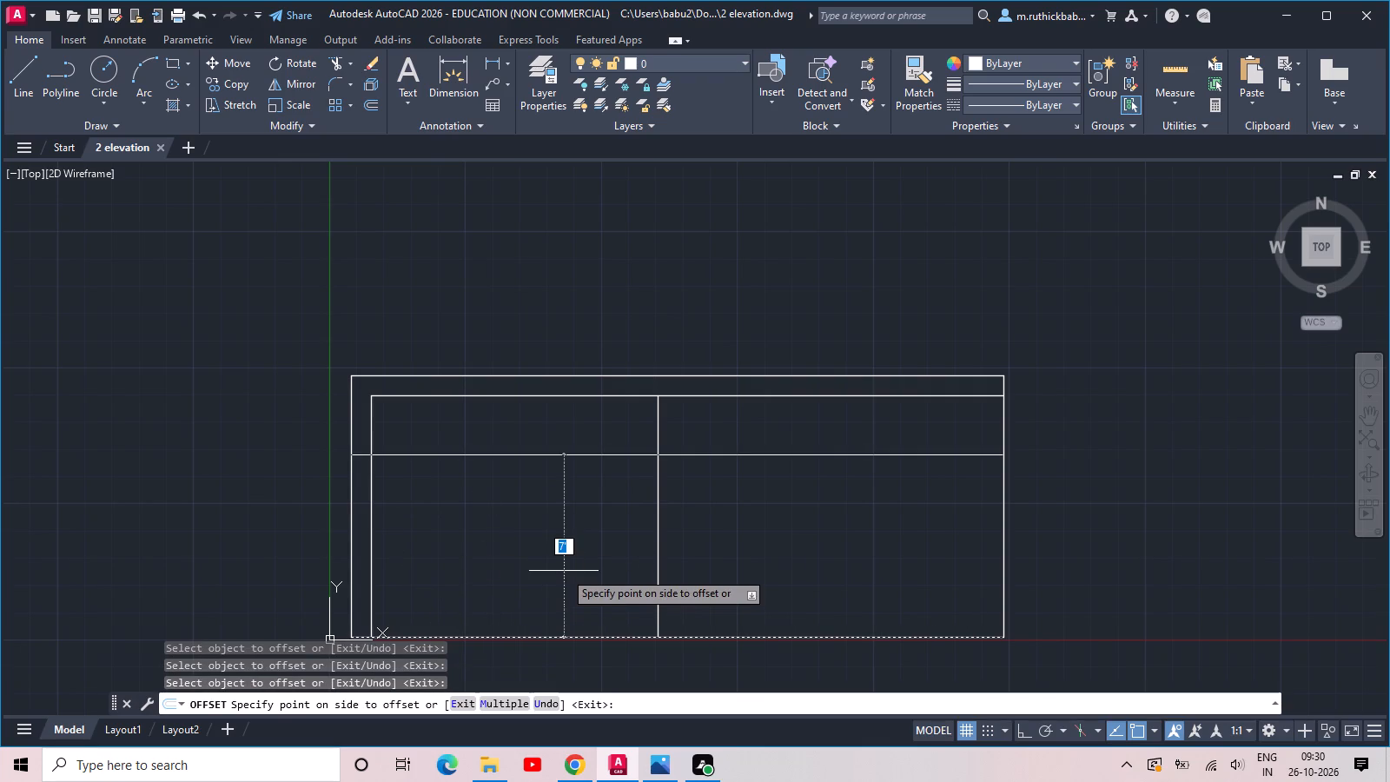
{"action": "left_click", "coordinate": [564, 571]}
{"action": "key", "text": "Escape"}
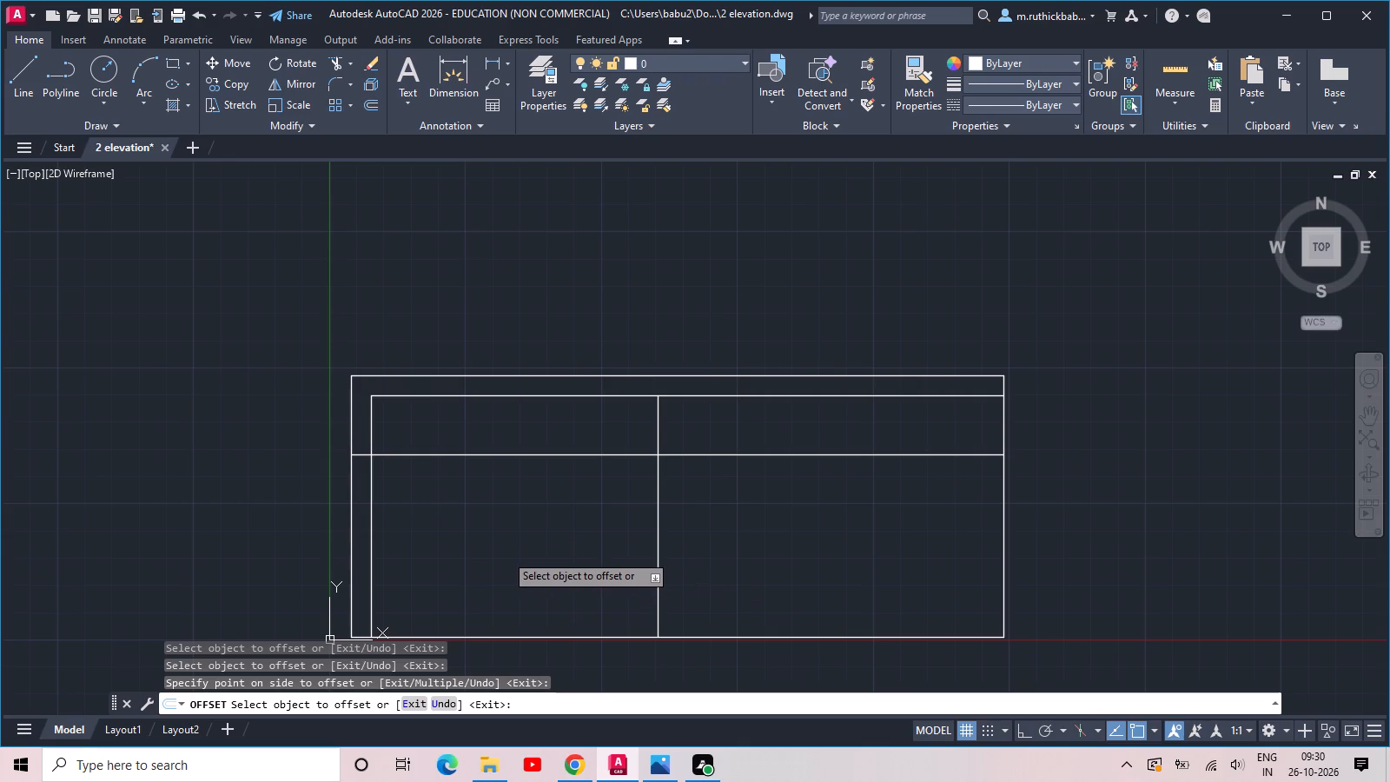
Draw a window rectangle about 2'-9" wide and 4' high, hanging from the 7' line just inside the inner left wall line.
{"action": "type", "text": "rec"}
{"action": "key", "text": "space"}
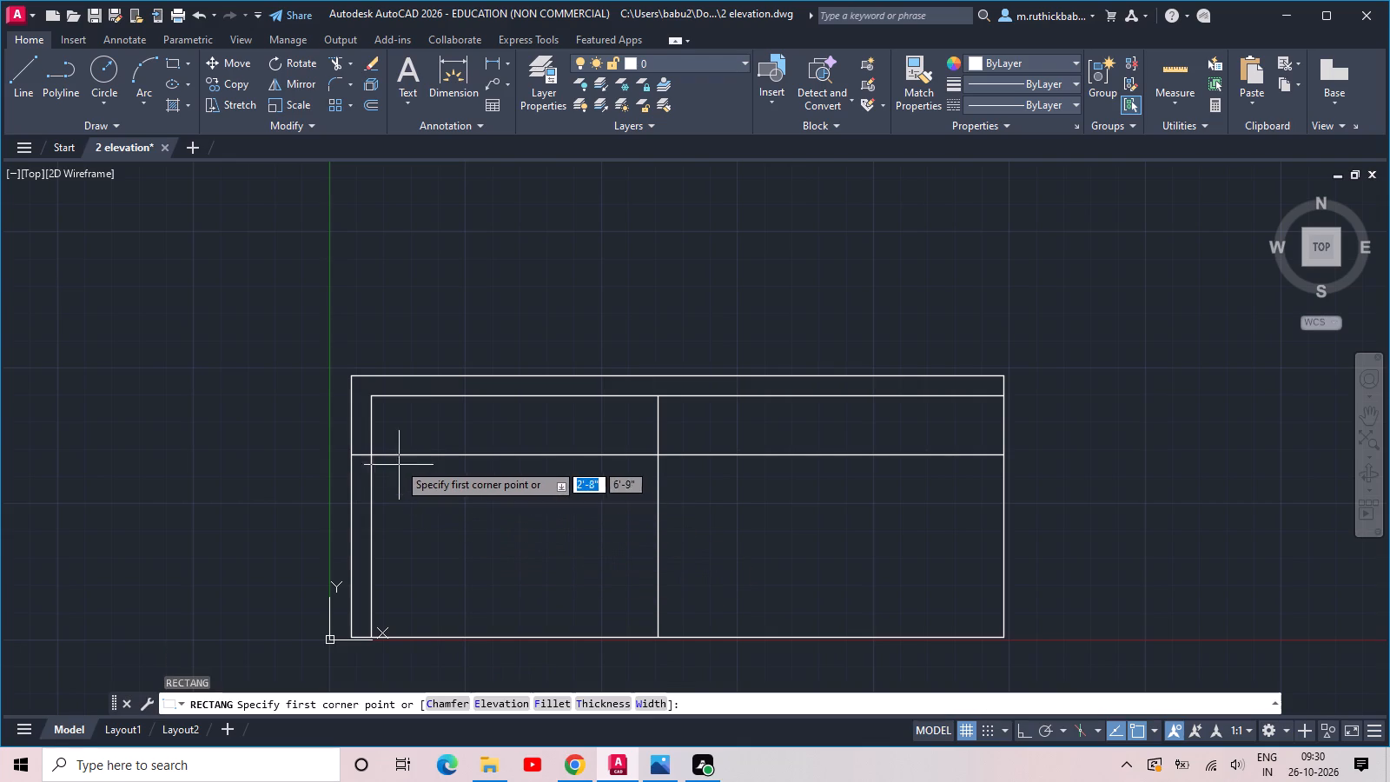
{"action": "left_click", "coordinate": [389, 457]}
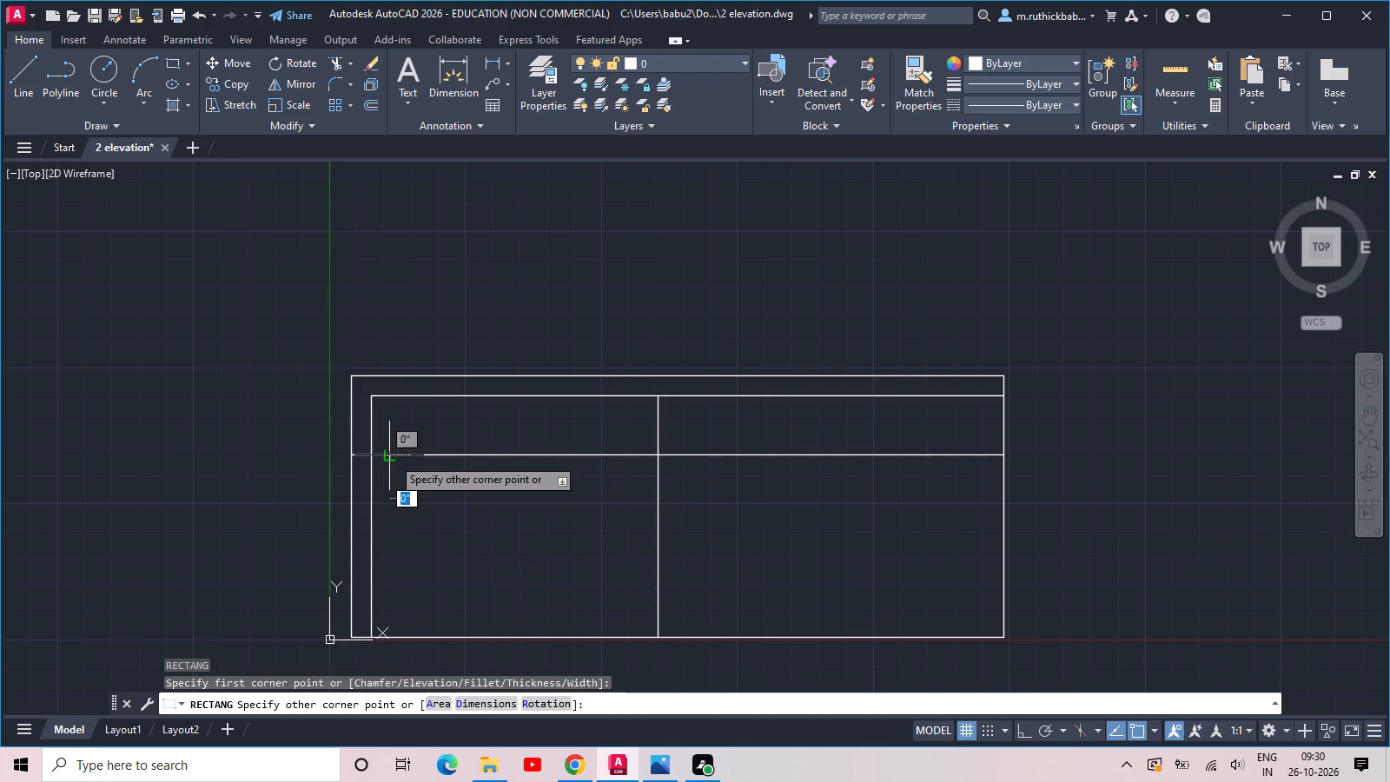
{"action": "left_click", "coordinate": [461, 559]}
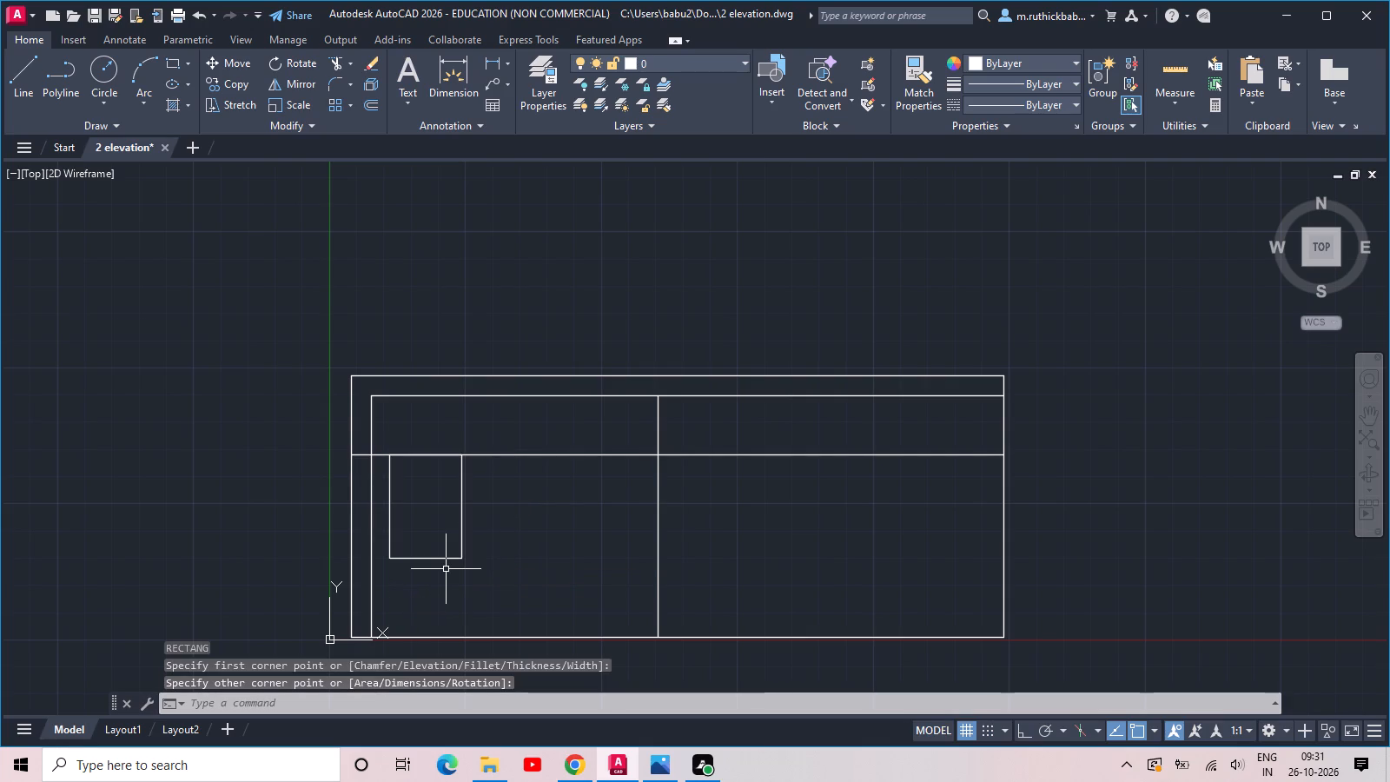
Offset the window rectangle 3" inward to form its frame.
{"action": "type", "text": "off"}
{"action": "key", "text": "space"}
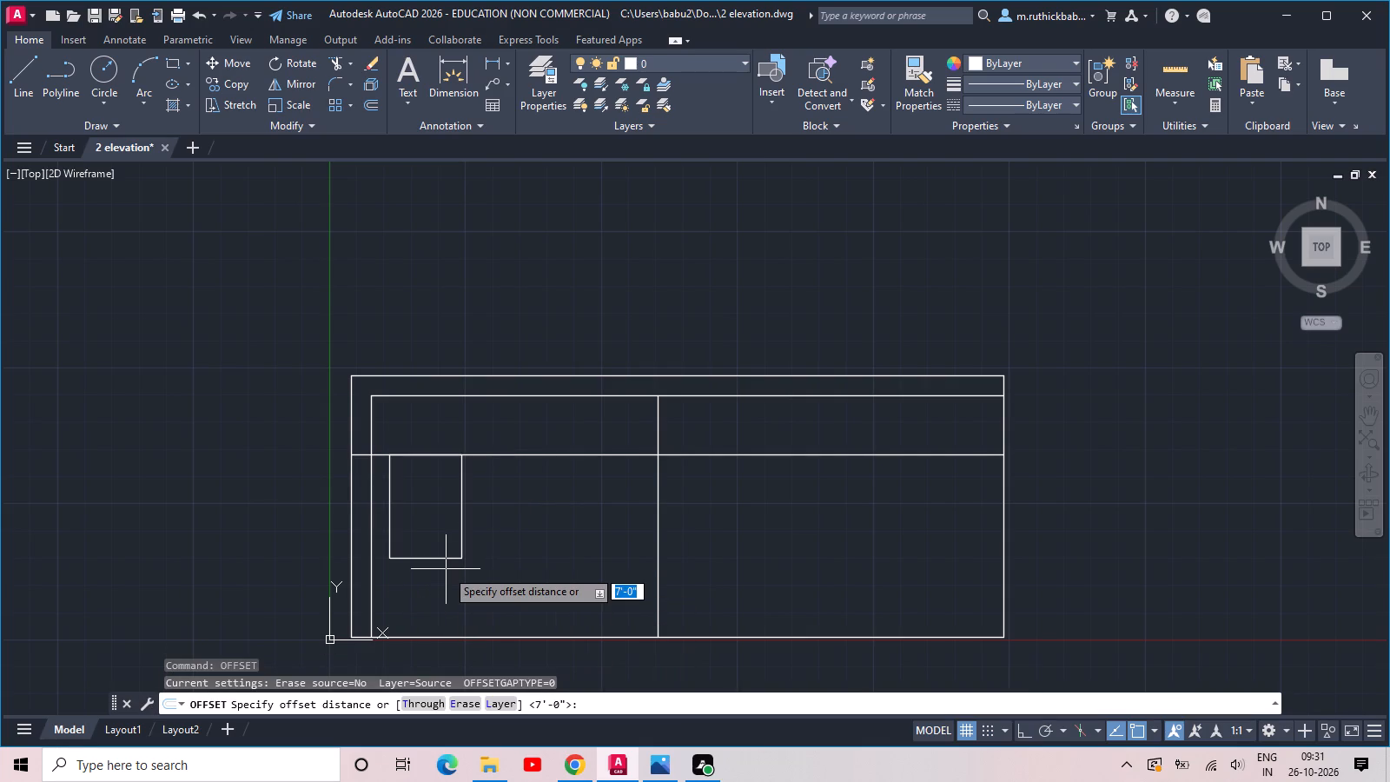
{"action": "type", "text": "2"}
{"action": "key", "text": "space"}
{"action": "left_click", "coordinate": [448, 559]}
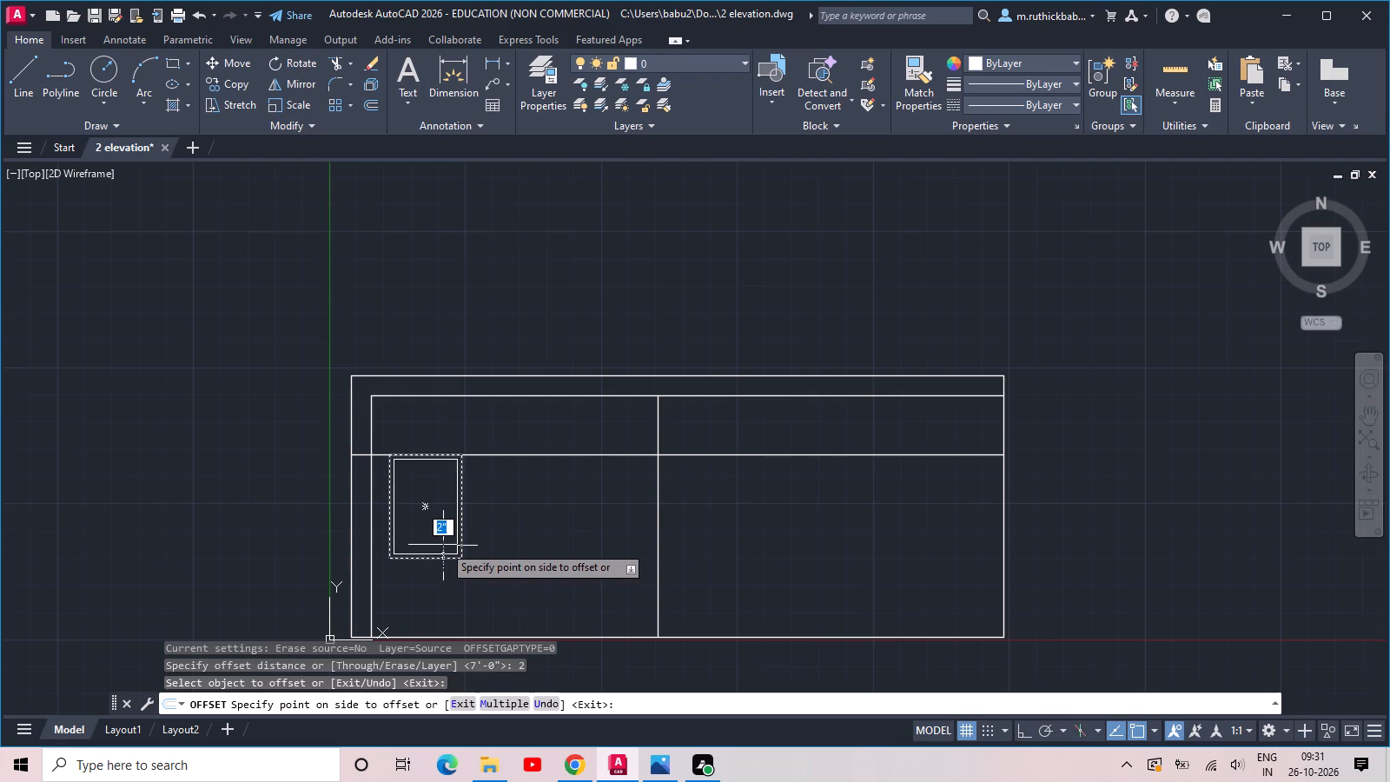
{"action": "type", "text": "3"}
{"action": "key", "text": "space"}
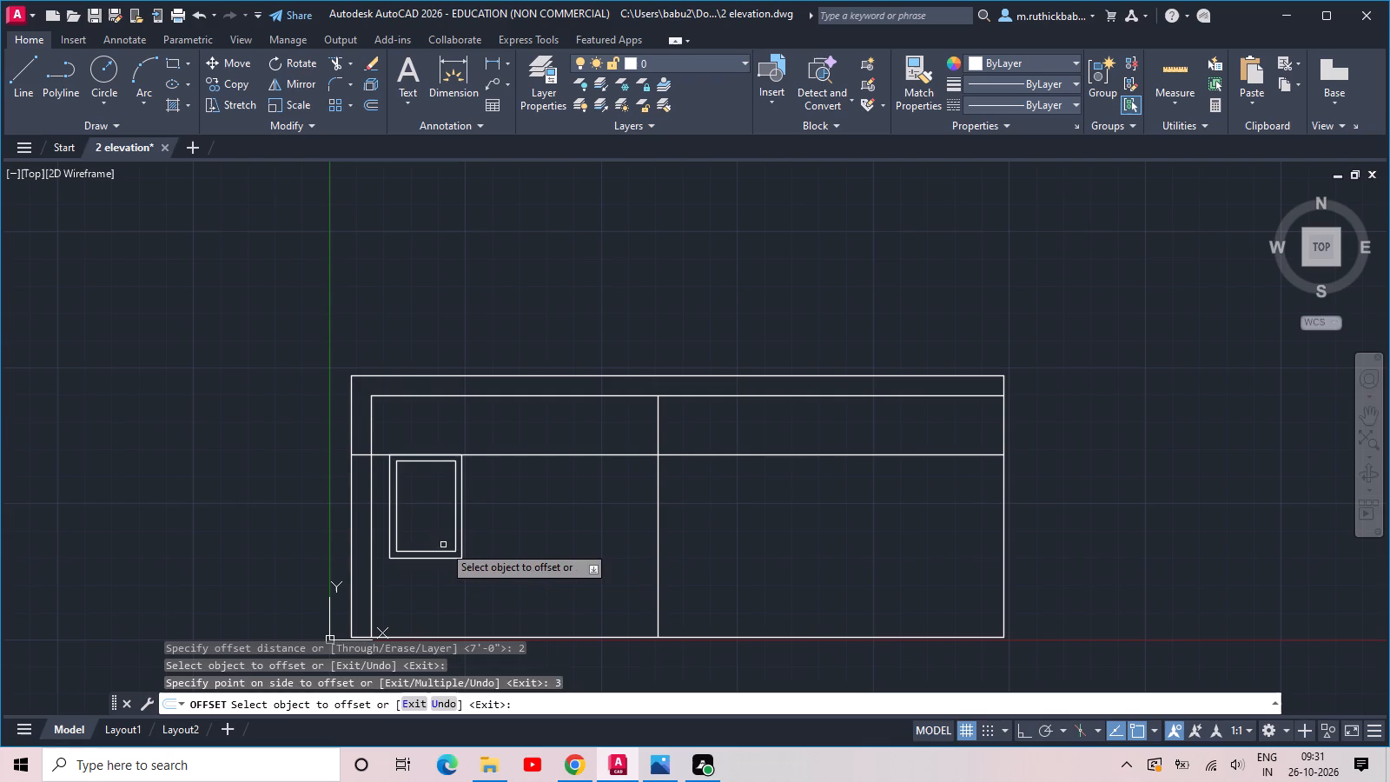
Draw a narrow full-height mullion rectangle near the centre of the window's inner frame, ending at the midpoint of its bottom edge.
{"action": "type", "text": "rec"}
{"action": "key", "text": "space"}
{"action": "scroll", "coordinate": [424, 467], "scroll_direction": "up", "scroll_amount": 2}
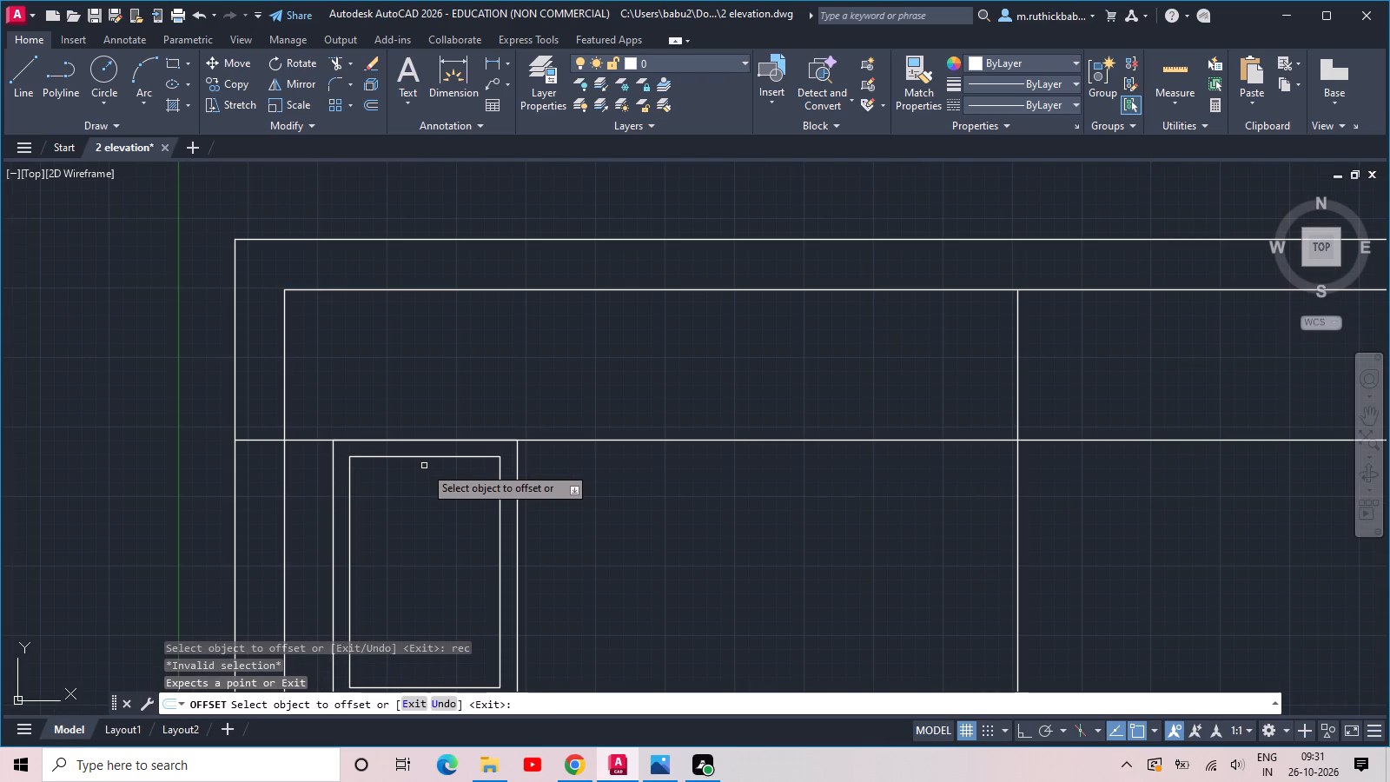
{"action": "key", "text": "Escape"}
{"action": "key", "text": "Escape"}
{"action": "type", "text": "rec"}
{"action": "key", "text": "space"}
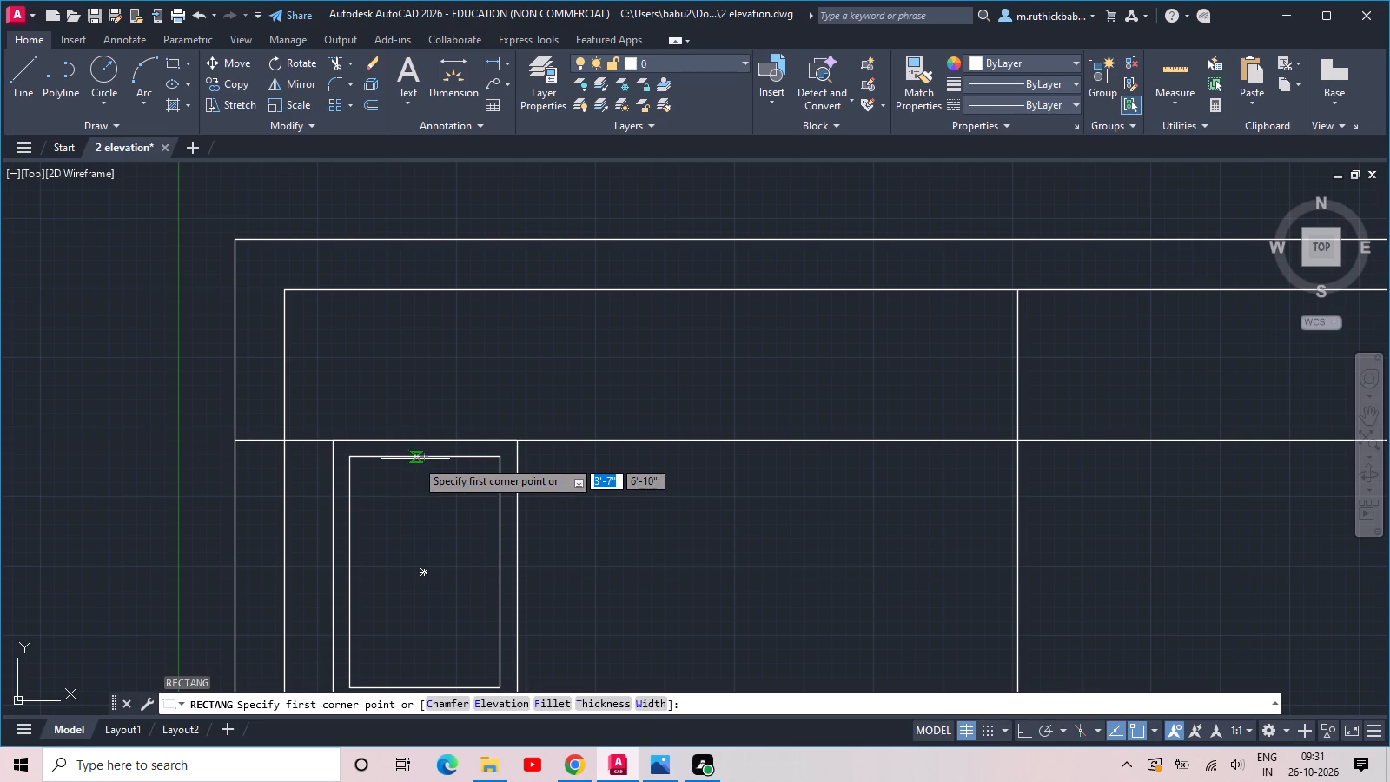
{"action": "left_click", "coordinate": [415, 459]}
{"action": "middle_click_drag", "start_coordinate": [435, 579], "coordinate": [453, 454]}
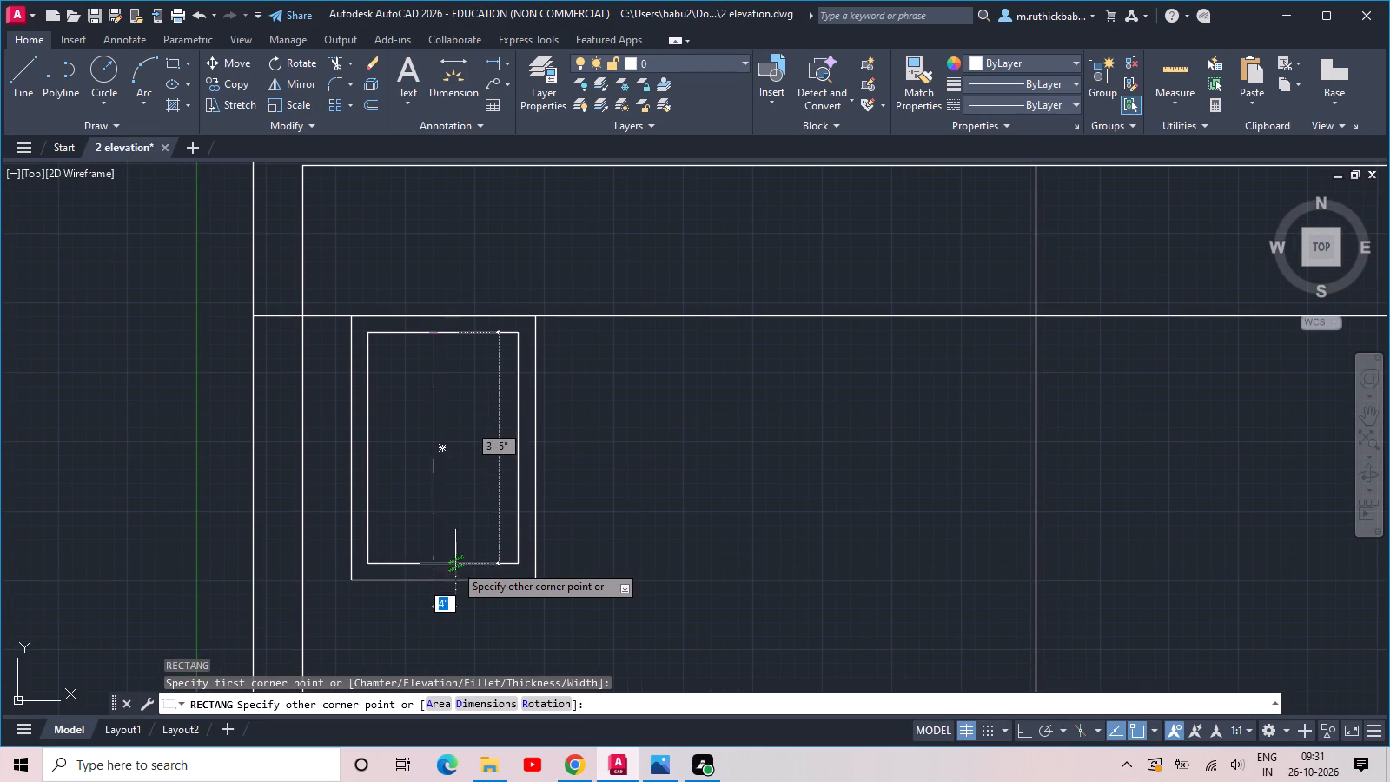
{"action": "left_click", "coordinate": [449, 567]}
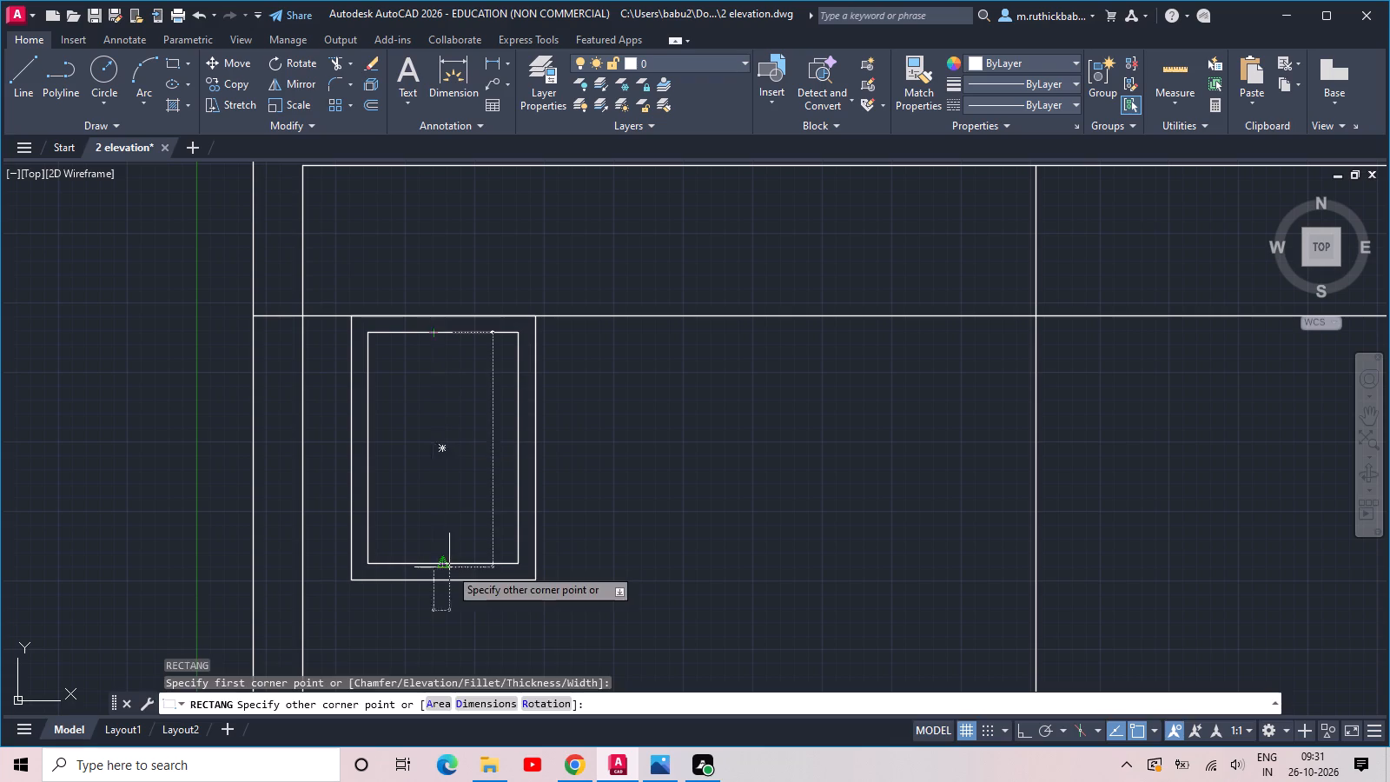
Trim the short inner-frame segments between the two mullion lines at the window's top and bottom.
{"action": "type", "text": "tr"}
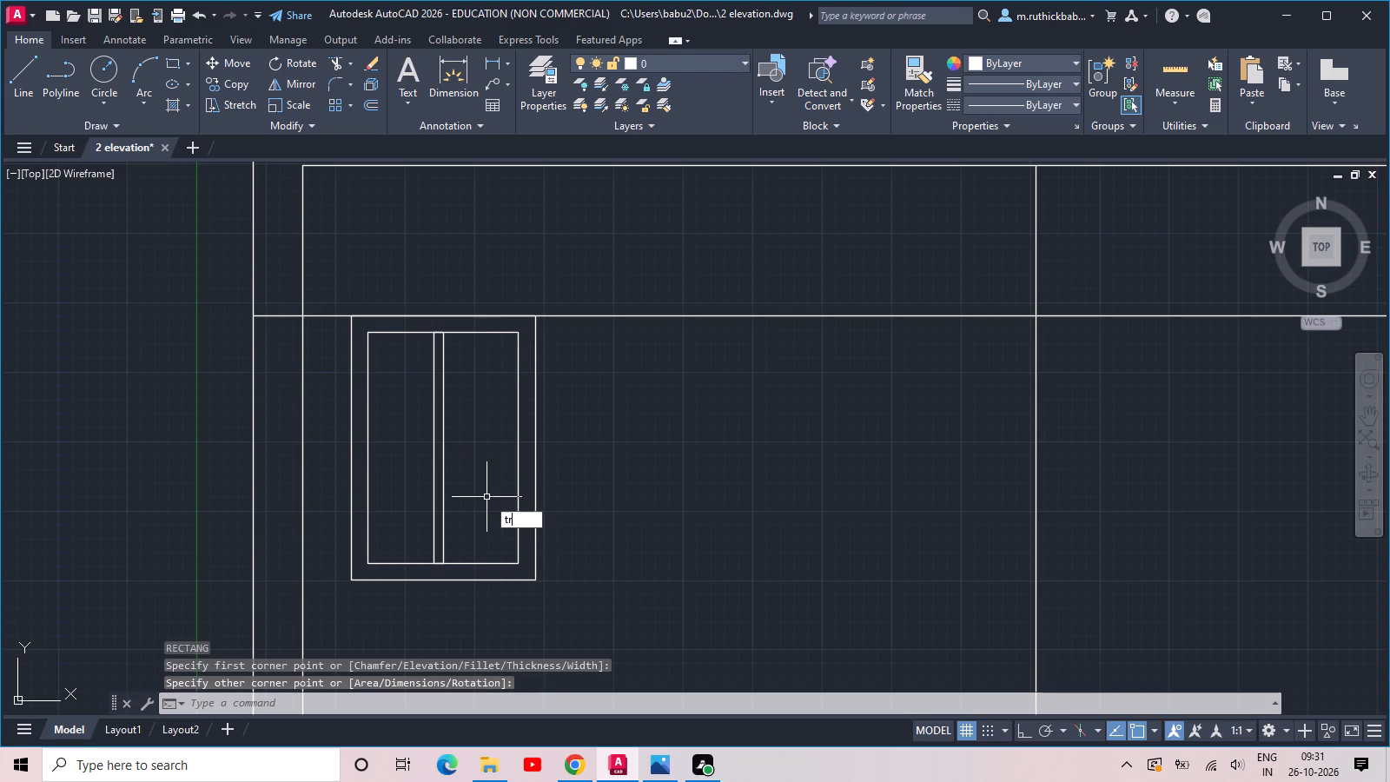
{"action": "key", "text": "space"}
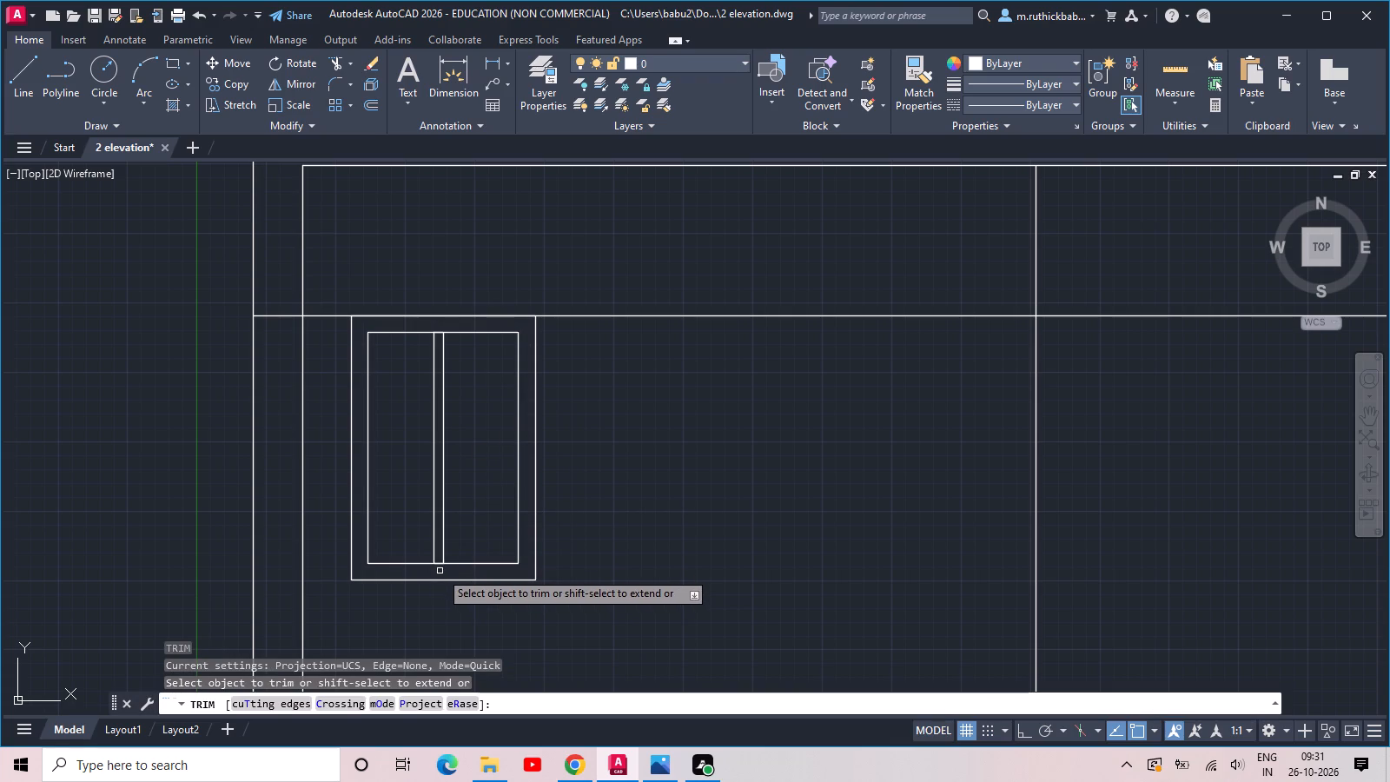
{"action": "left_click", "coordinate": [440, 571]}
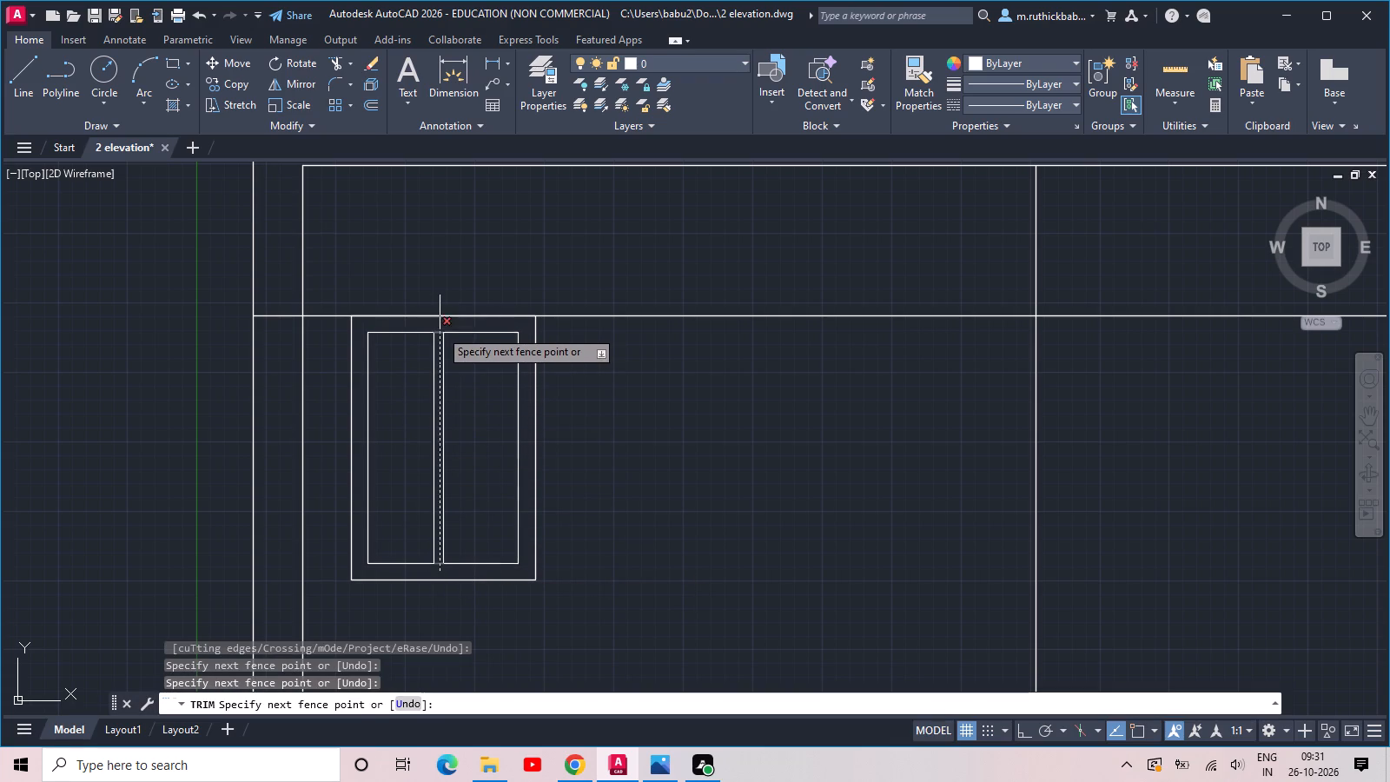
{"action": "left_click", "coordinate": [440, 329]}
{"action": "key", "text": "Escape"}
{"action": "key", "text": "Escape"}
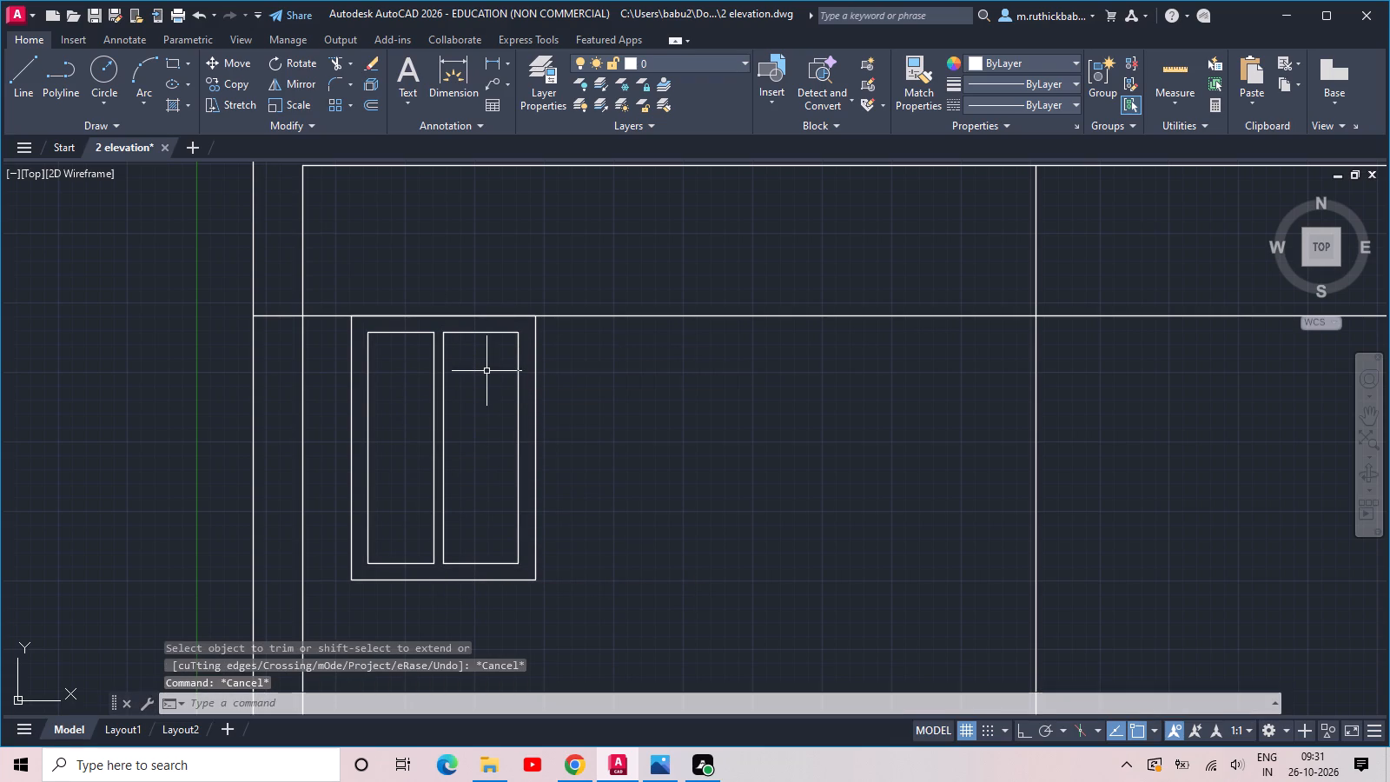
Draw a door rectangle about 3'-5" wide and 7' high, from the dividing line's intersection with the 7' line down to the base line.
{"action": "type", "text": "rec"}
{"action": "key", "text": "space"}
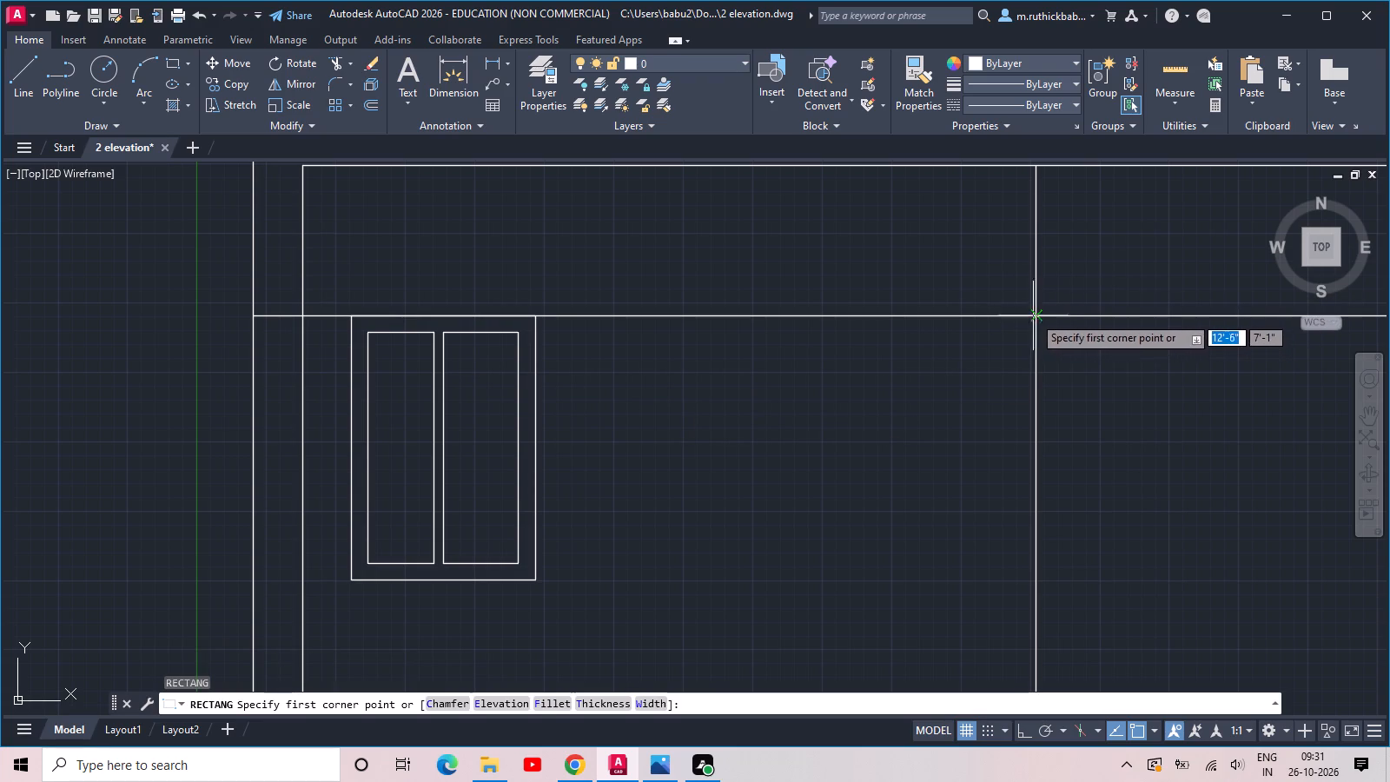
{"action": "left_click", "coordinate": [1034, 315]}
{"action": "middle_click_drag", "start_coordinate": [786, 319], "coordinate": [784, 319]}
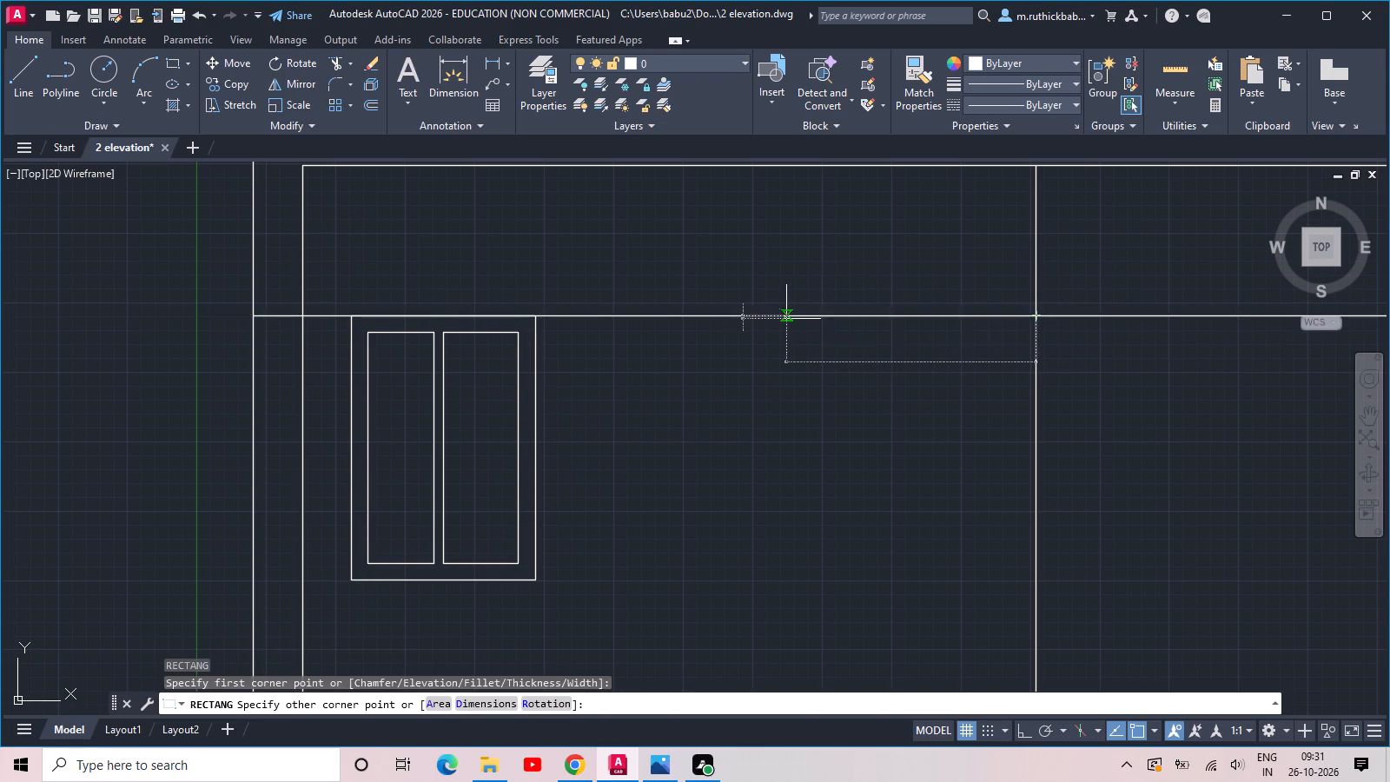
{"action": "middle_click_drag", "start_coordinate": [784, 319], "coordinate": [745, 142]}
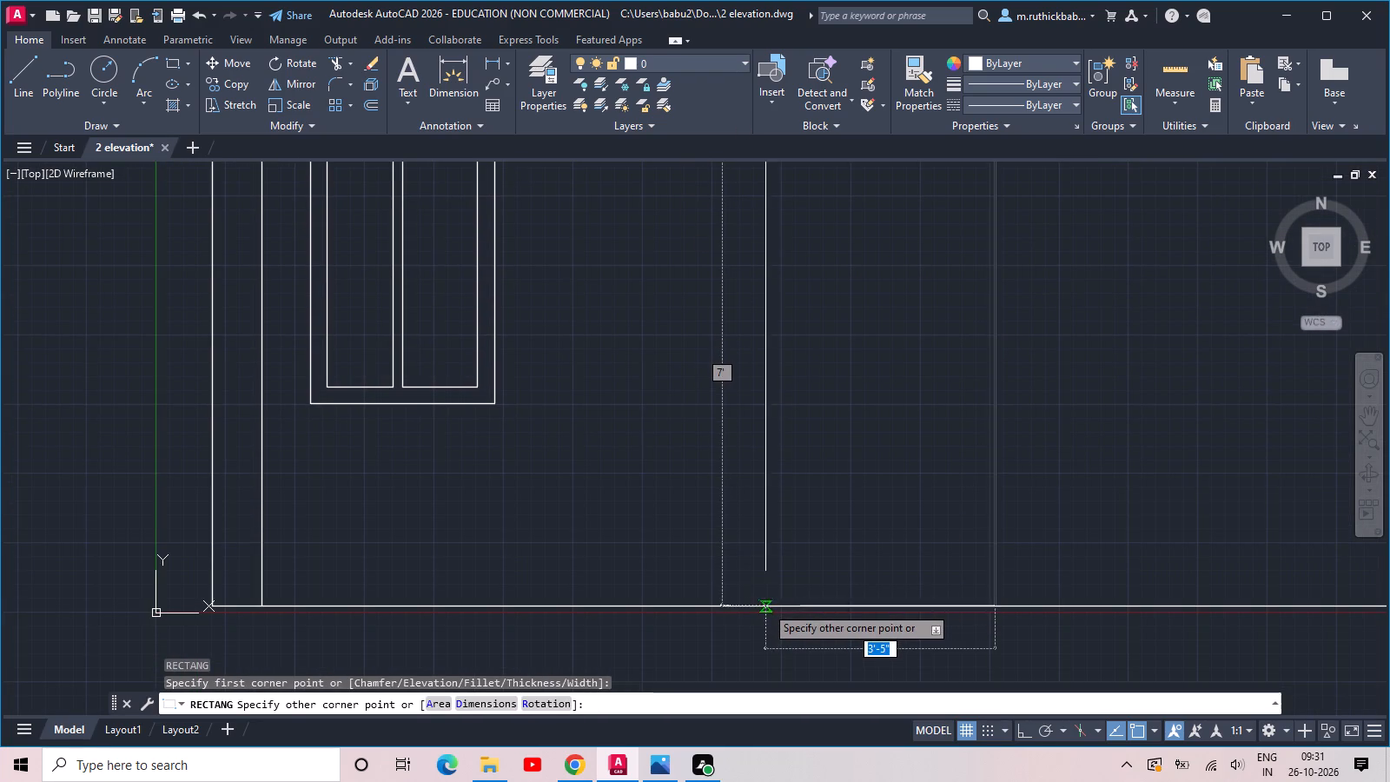
{"action": "left_click", "coordinate": [764, 608]}
Offset the door rectangle 5" inward to form its frame.
{"action": "middle_click_drag", "start_coordinate": [824, 521], "coordinate": [820, 527]}
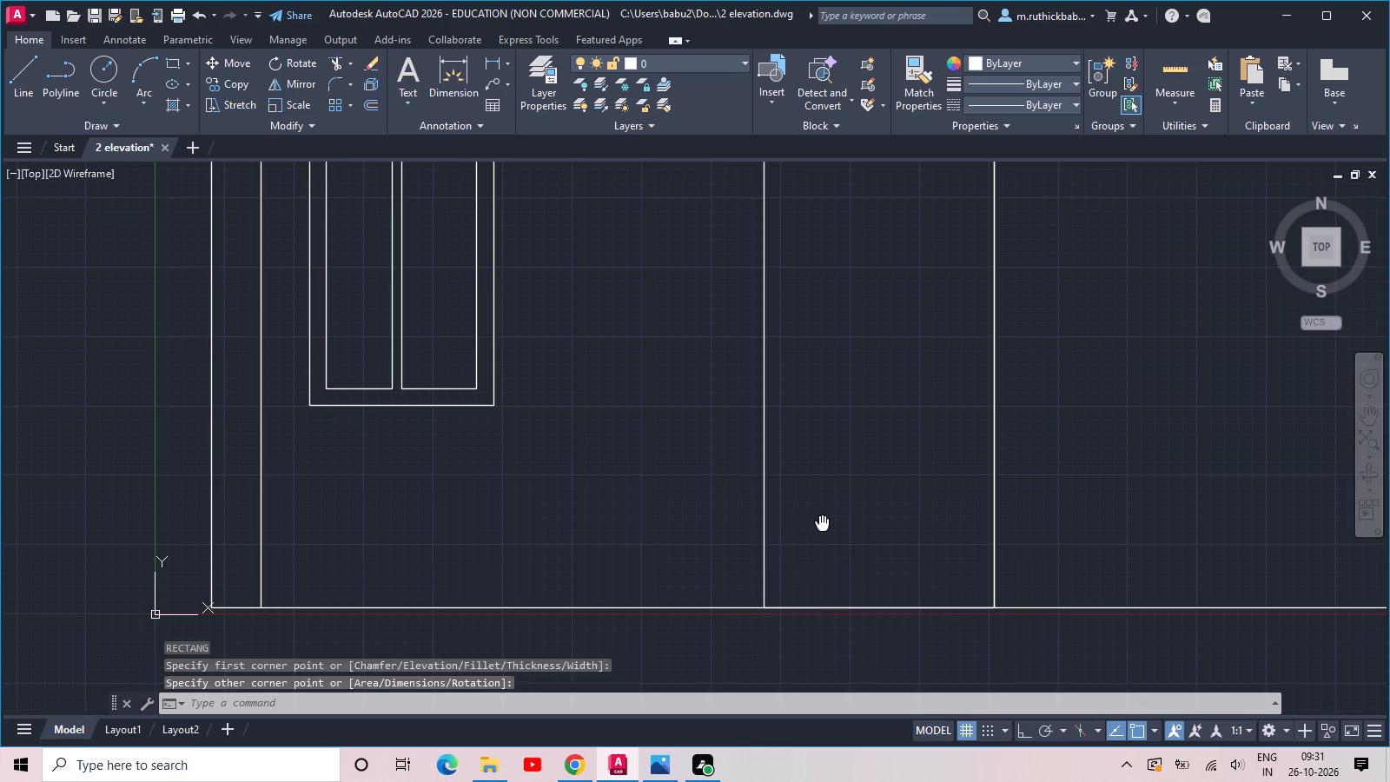
{"action": "middle_click_drag", "start_coordinate": [820, 527], "coordinate": [698, 657]}
{"action": "scroll", "coordinate": [698, 657], "scroll_direction": "down", "scroll_amount": 1}
{"action": "middle_click_drag", "start_coordinate": [692, 648], "coordinate": [771, 549]}
{"action": "type", "text": "off"}
{"action": "key", "text": "space"}
{"action": "type", "text": "5"}
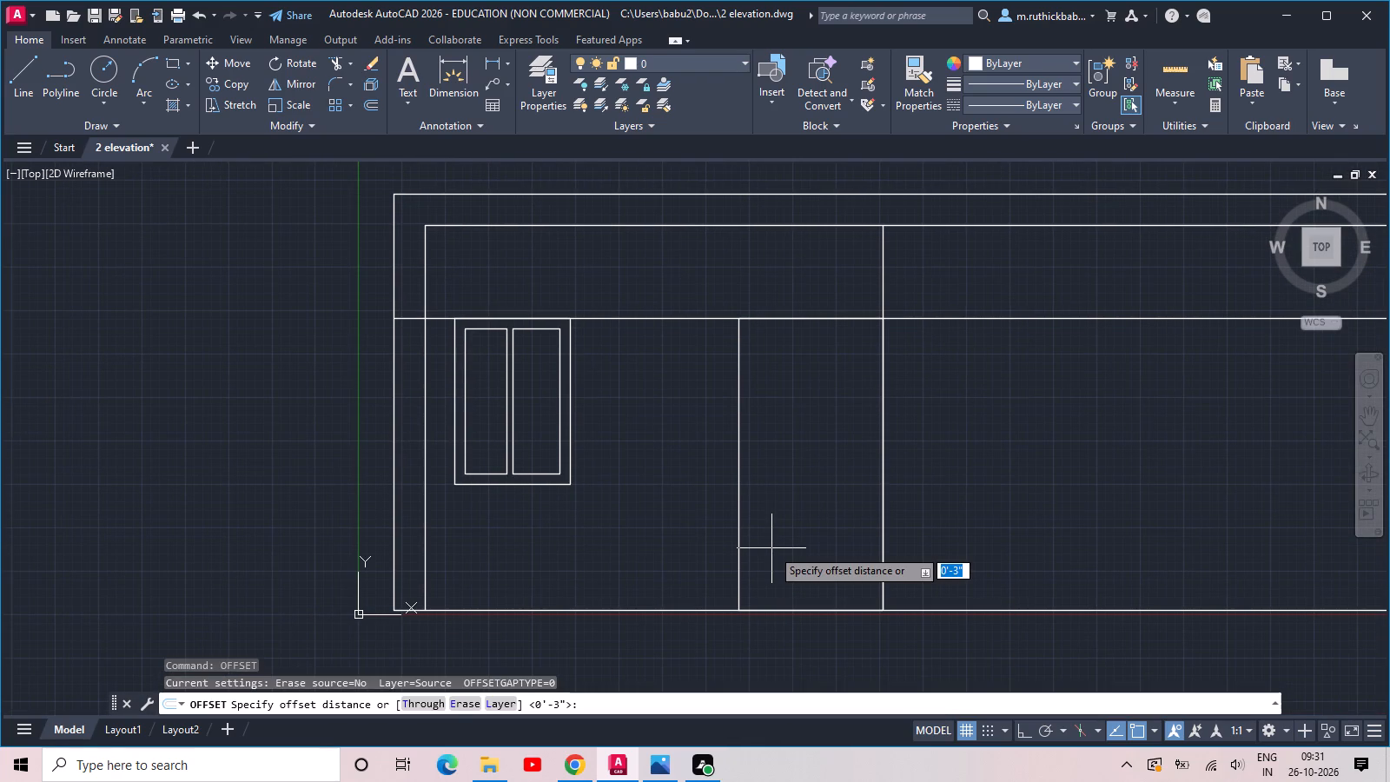
{"action": "key", "text": "space"}
{"action": "left_click", "coordinate": [740, 520]}
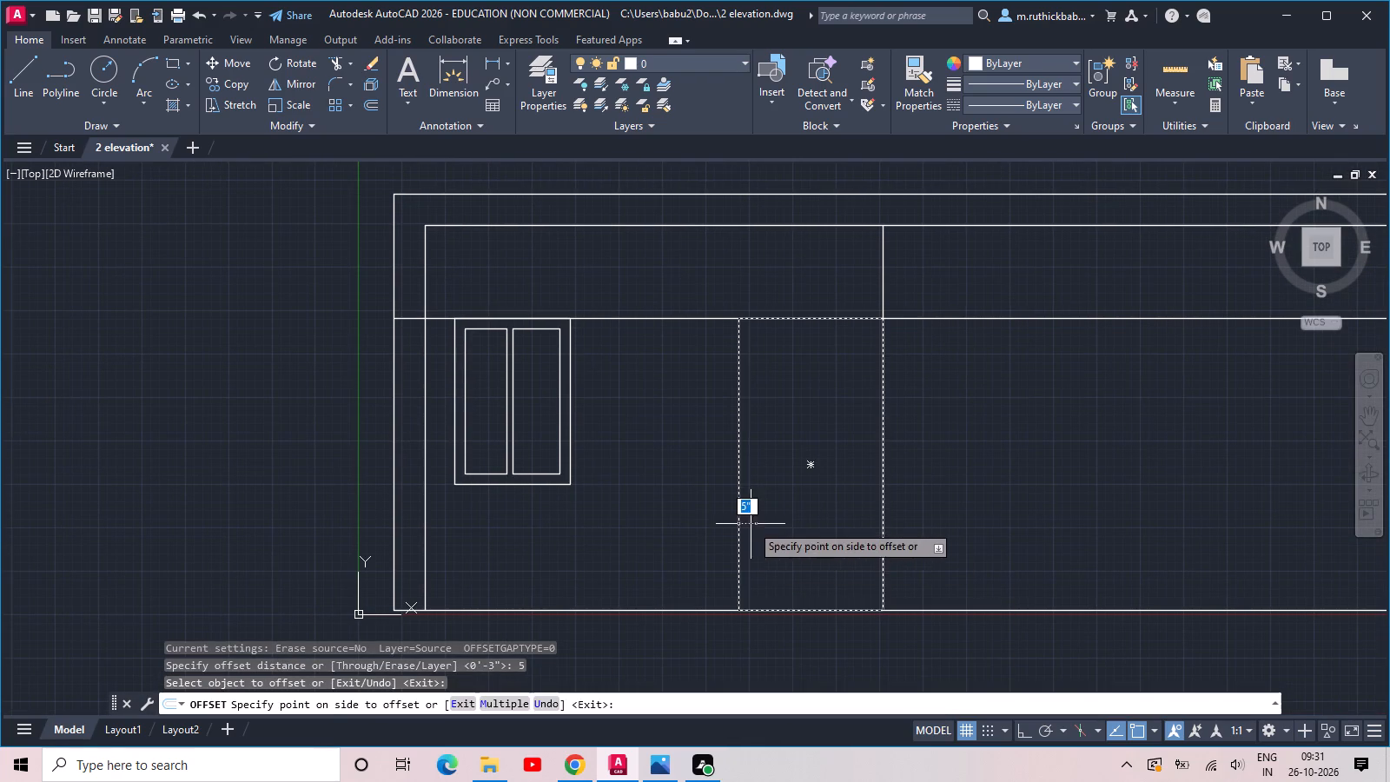
{"action": "left_click", "coordinate": [758, 528]}
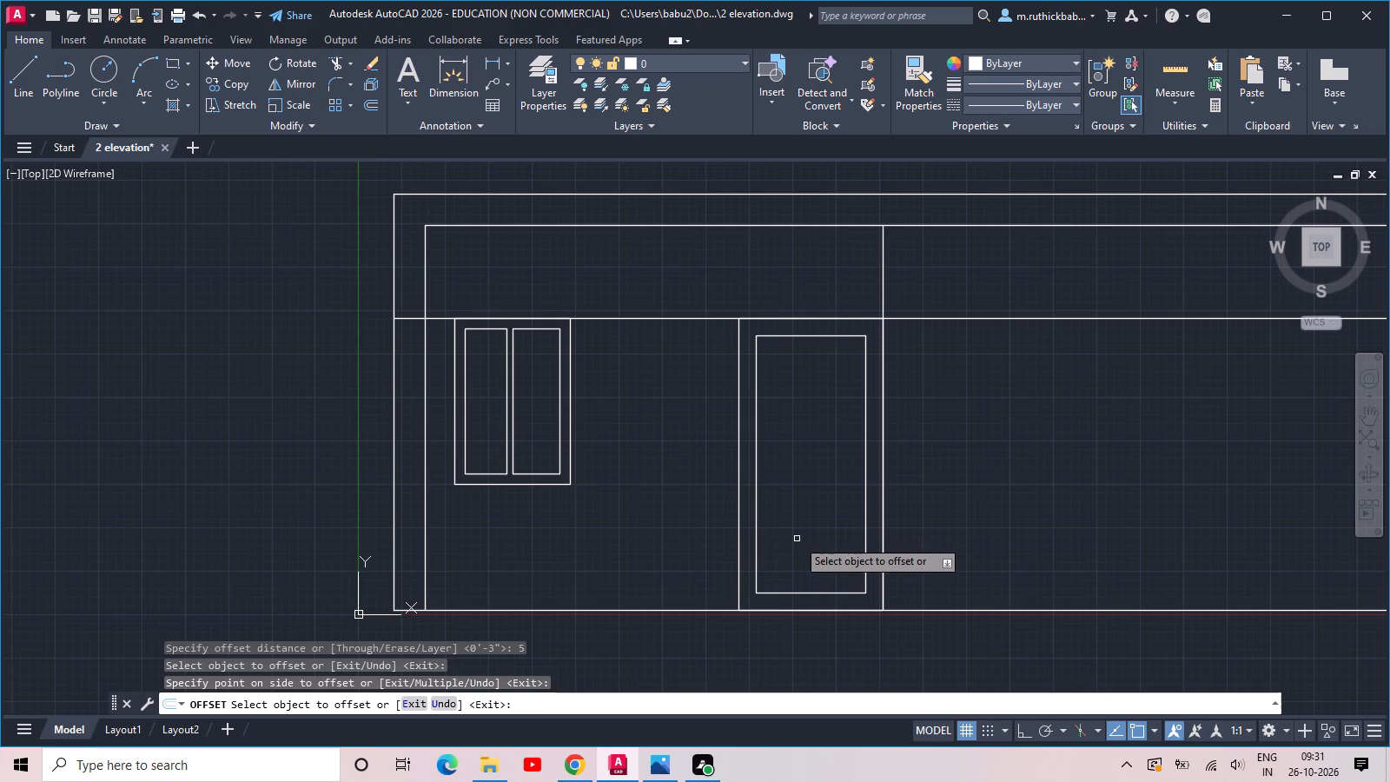
Explode the inner door rectangle into separate lines.
{"action": "type", "text": "x"}
{"action": "key", "text": "space"}
{"action": "left_click_drag", "start_coordinate": [797, 557], "coordinate": [795, 566]}
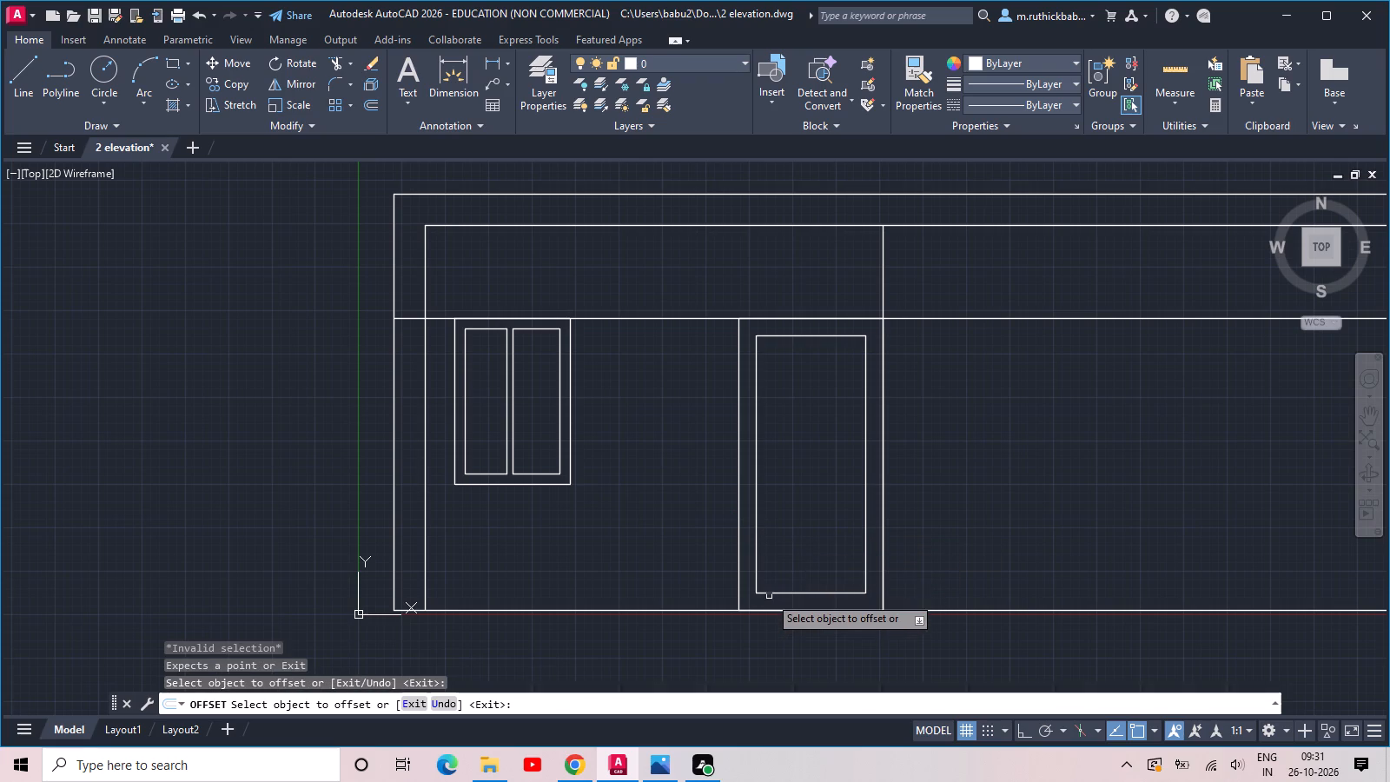
{"action": "left_click", "coordinate": [770, 595]}
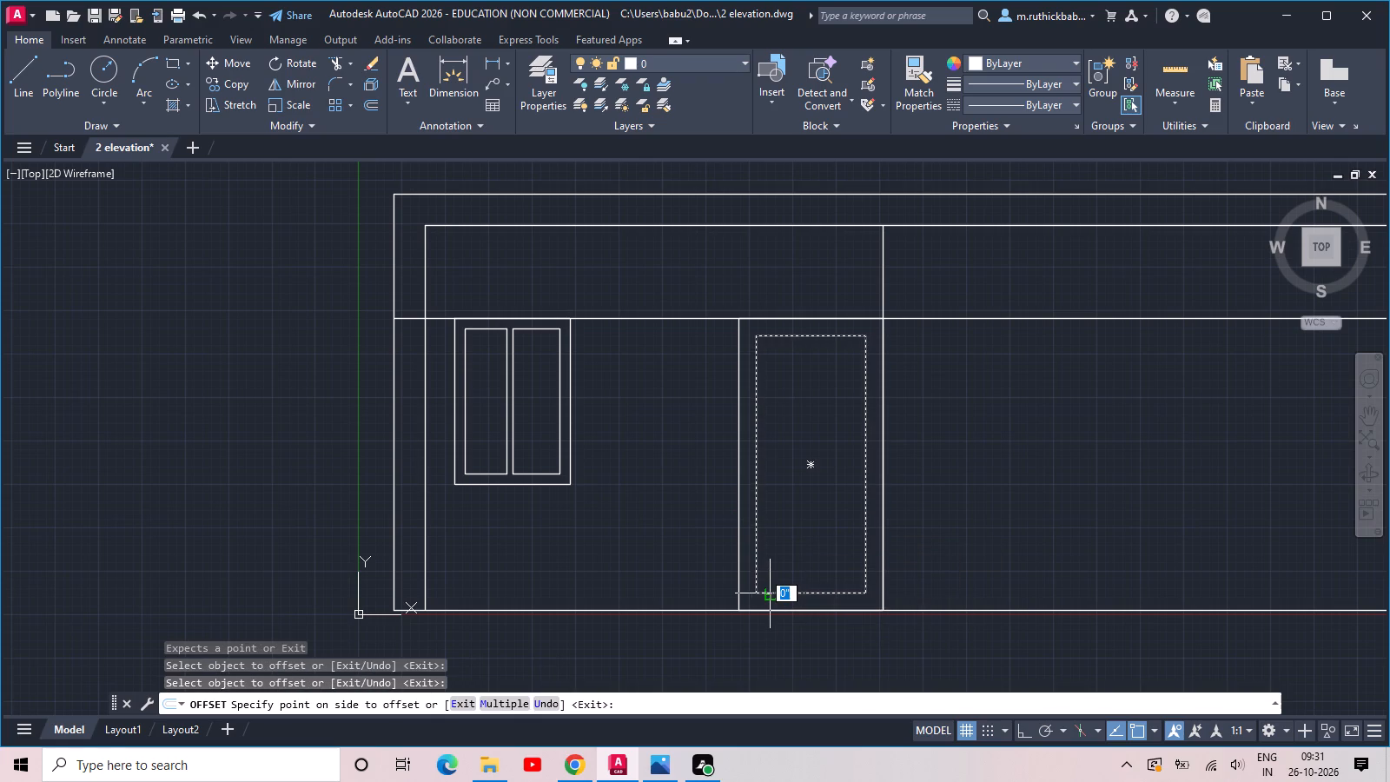
{"action": "key", "text": "Escape"}
{"action": "left_click", "coordinate": [770, 593]}
{"action": "type", "text": "x"}
{"action": "key", "text": "space"}
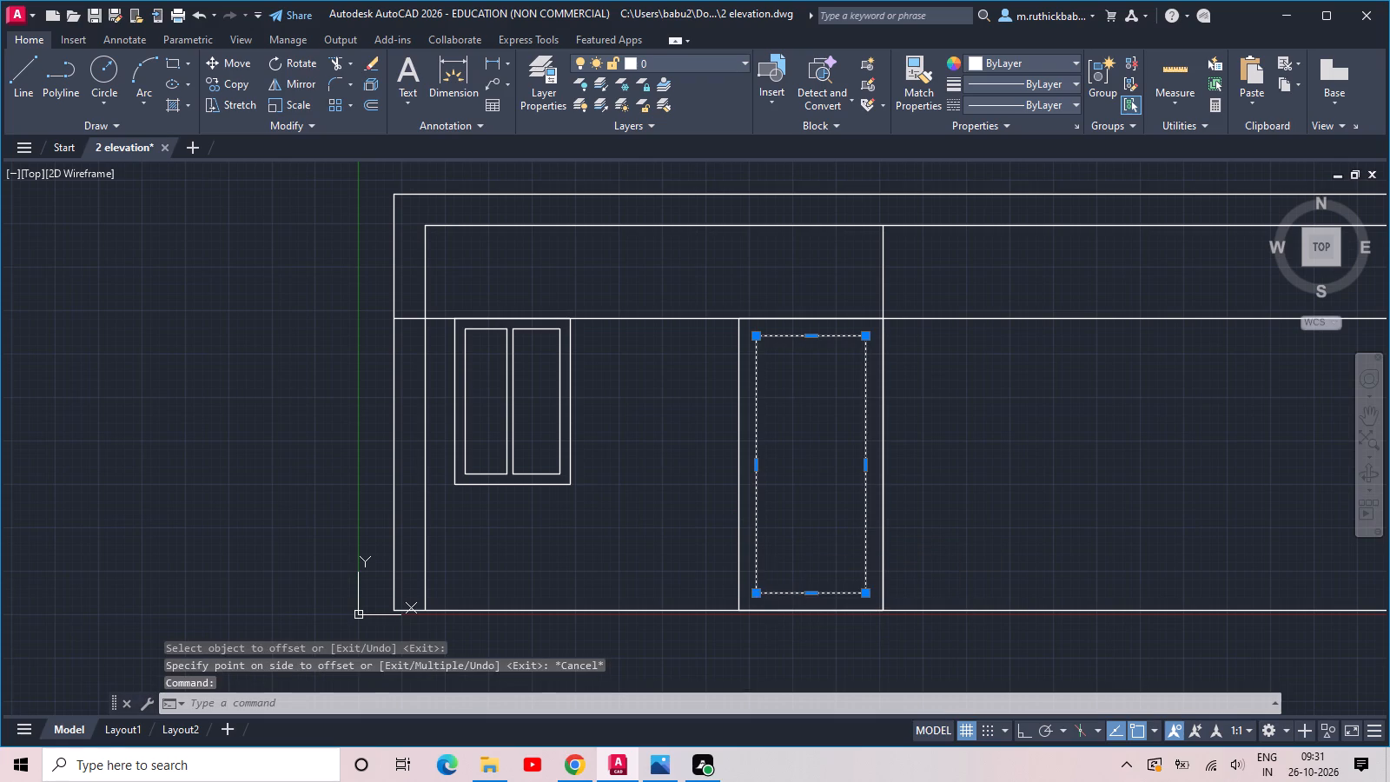
Remove the bottom line of the inner door frame with Trim.
{"action": "type", "text": "tr"}
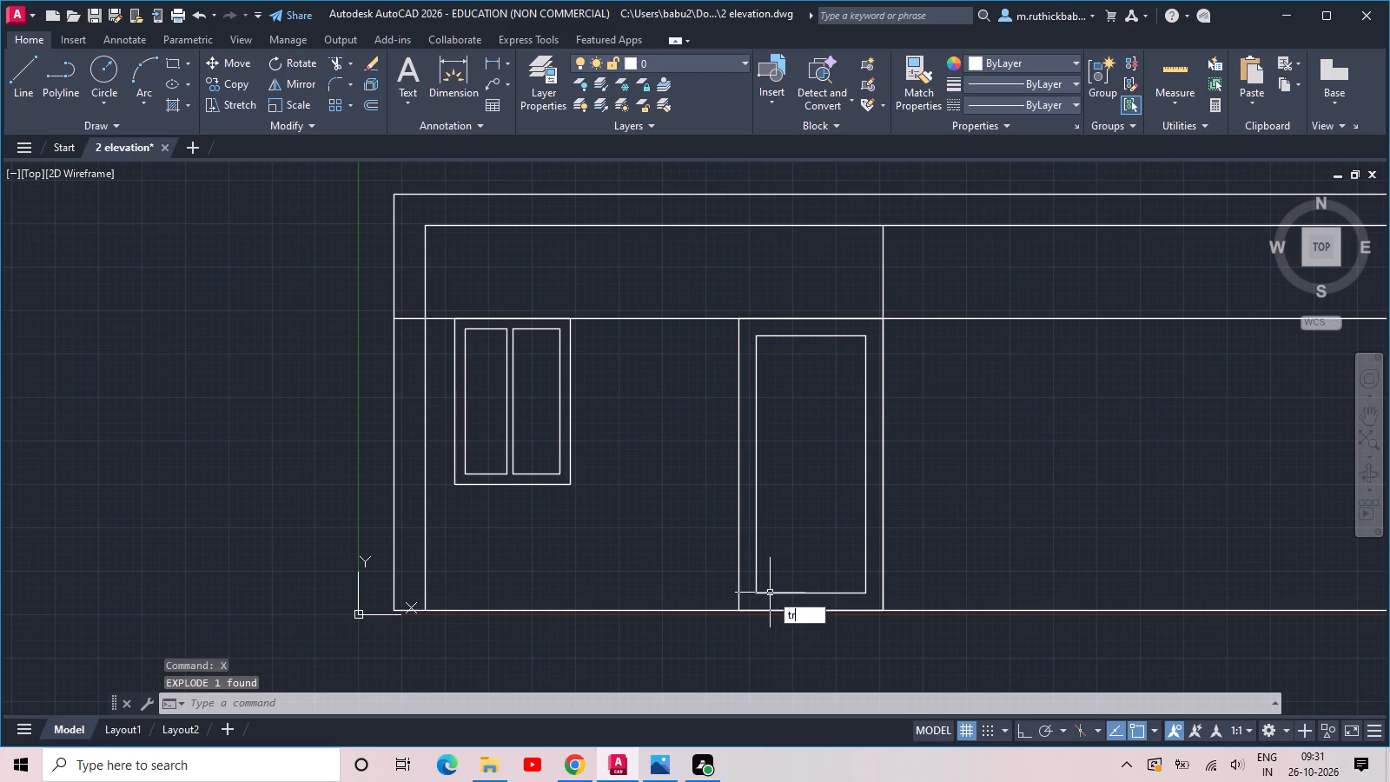
{"action": "key", "text": "space"}
{"action": "left_click", "coordinate": [805, 604]}
{"action": "left_click", "coordinate": [809, 574]}
{"action": "key", "text": "Escape"}
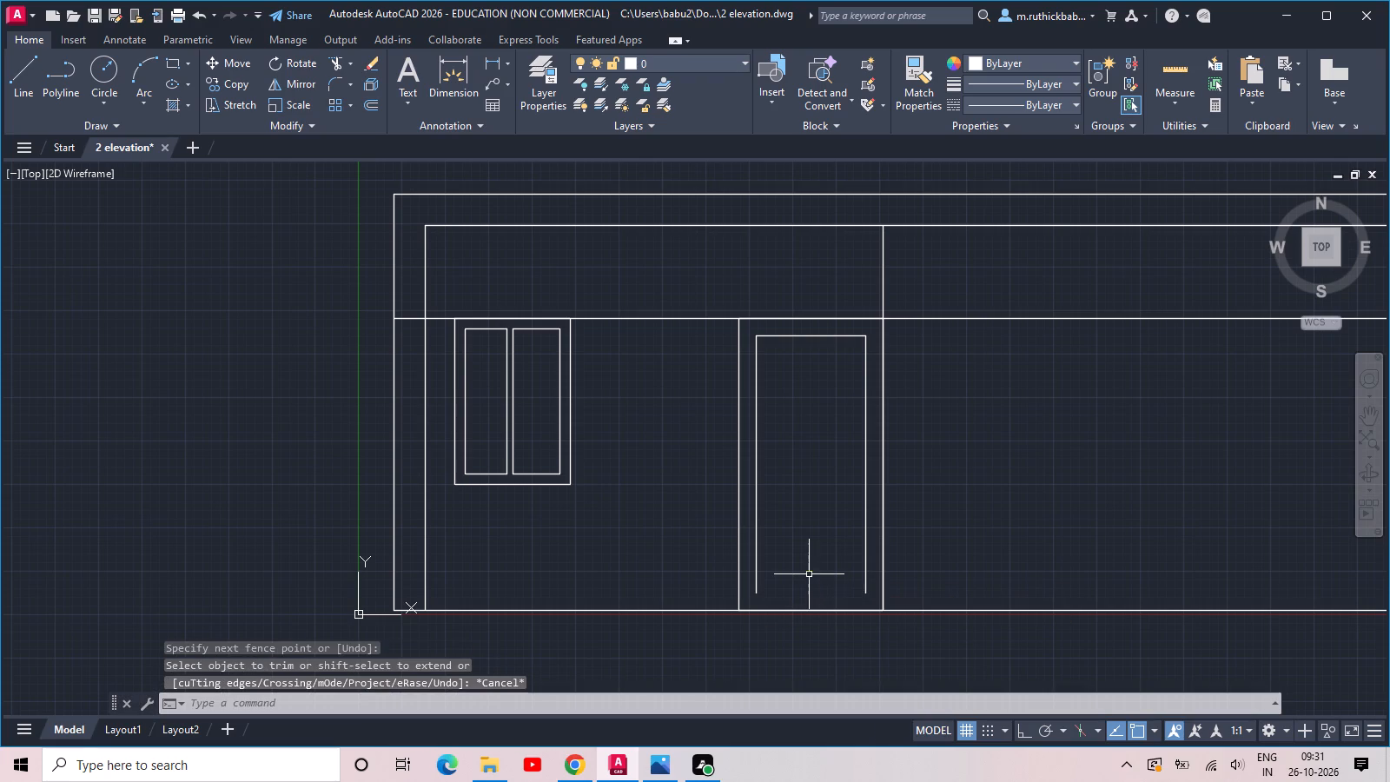
Extend the inner door frame's two vertical lines down to the base line.
{"action": "type", "text": "ex"}
{"action": "key", "text": "space"}
{"action": "left_click", "coordinate": [747, 570]}
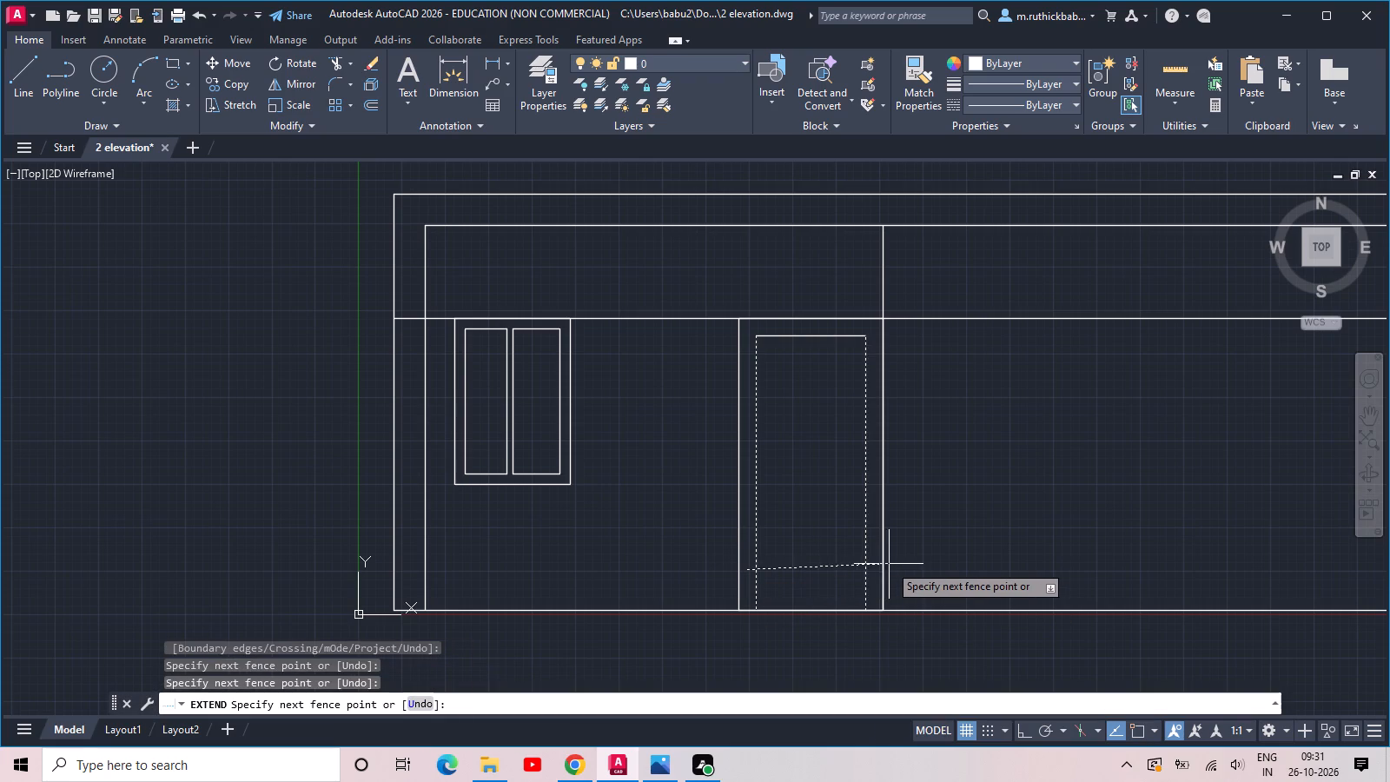
{"action": "left_click", "coordinate": [872, 567]}
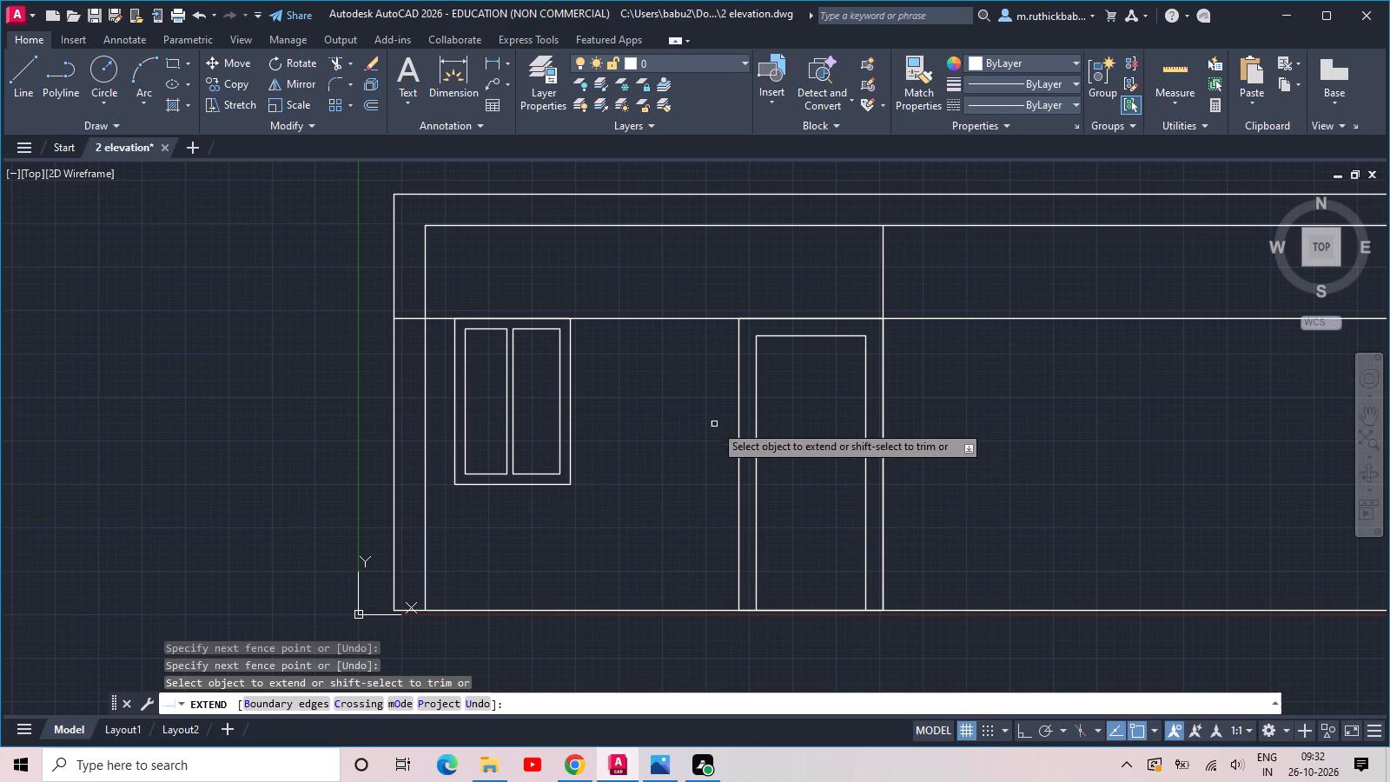
Delete the horizontal 7' line running across the wall along the tops of the window and door.
{"action": "key", "text": "Escape"}
{"action": "key", "text": "Escape"}
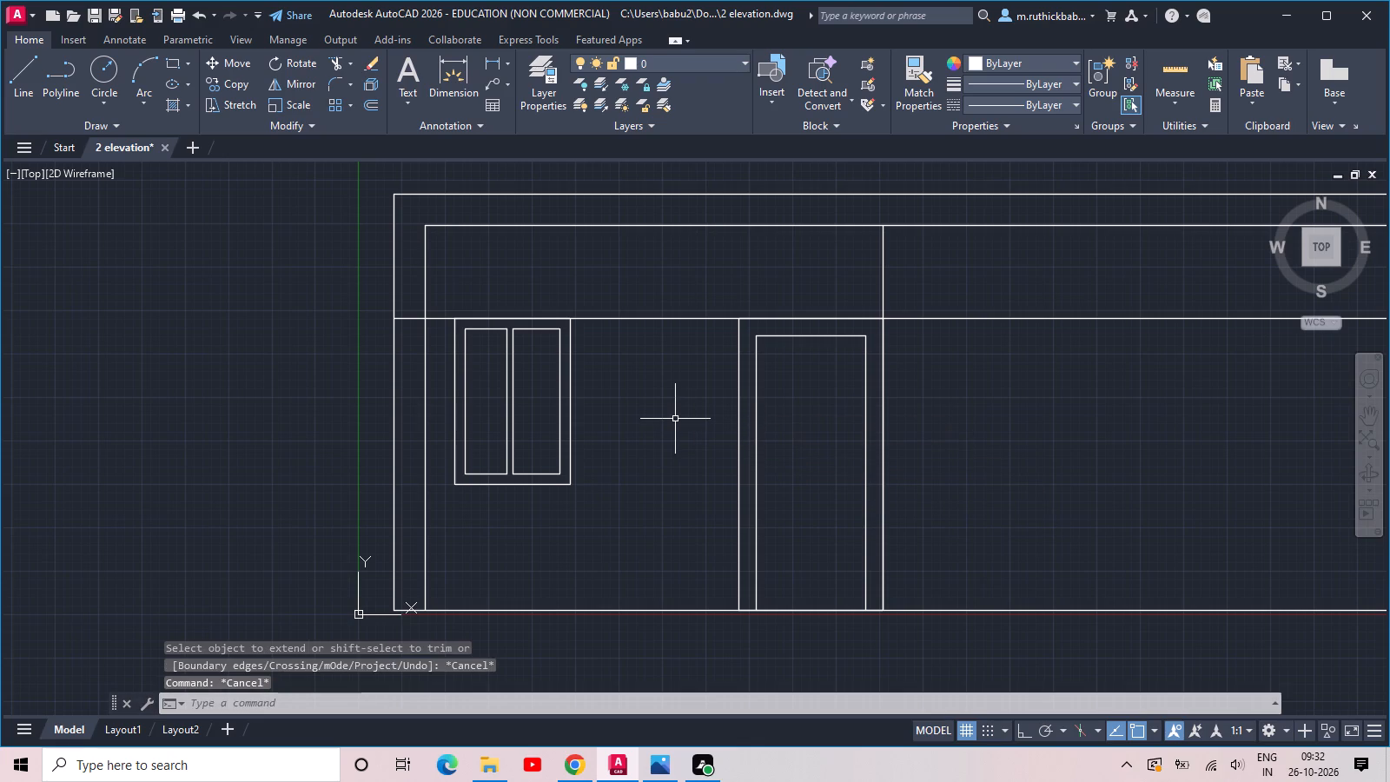
{"action": "left_click", "coordinate": [675, 419]}
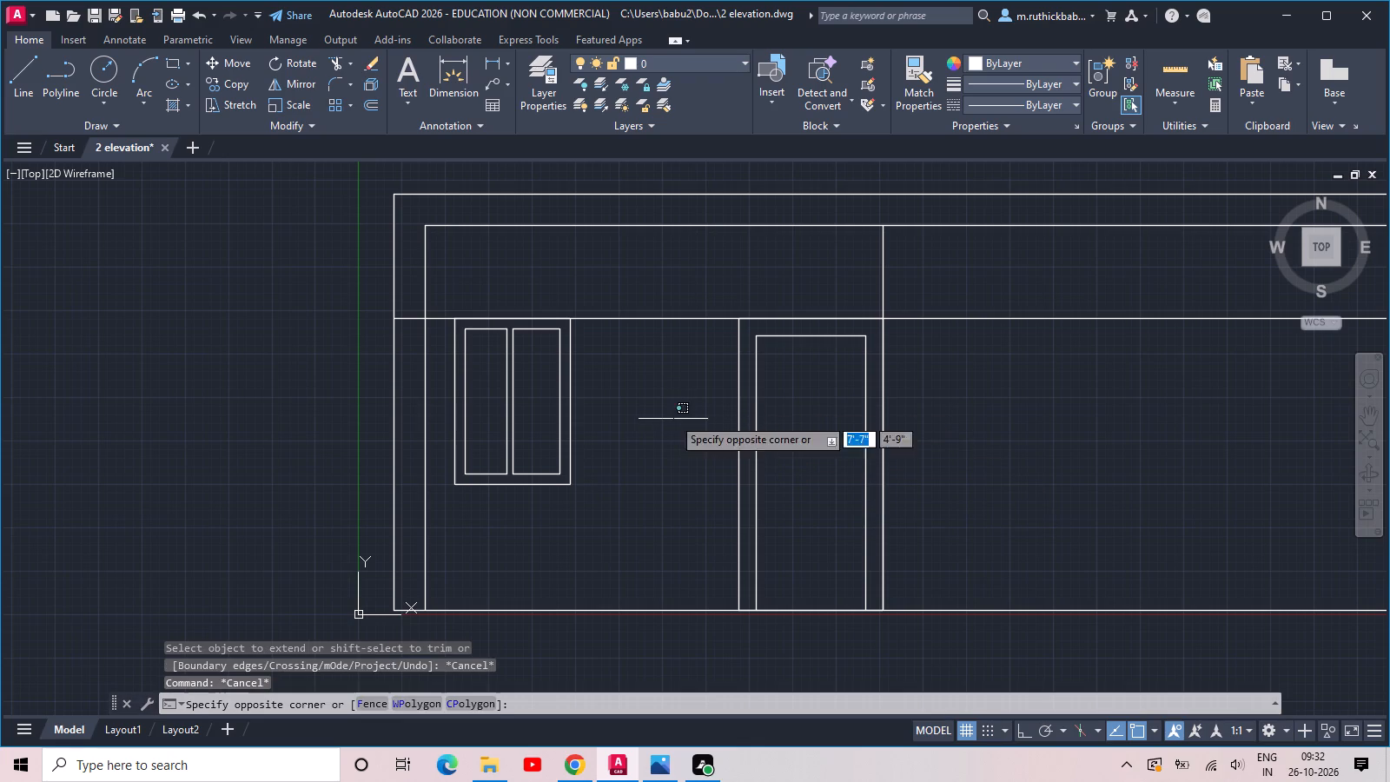
{"action": "left_click", "coordinate": [636, 282]}
{"action": "key", "text": "Delete"}
{"action": "key", "text": "Delete"}
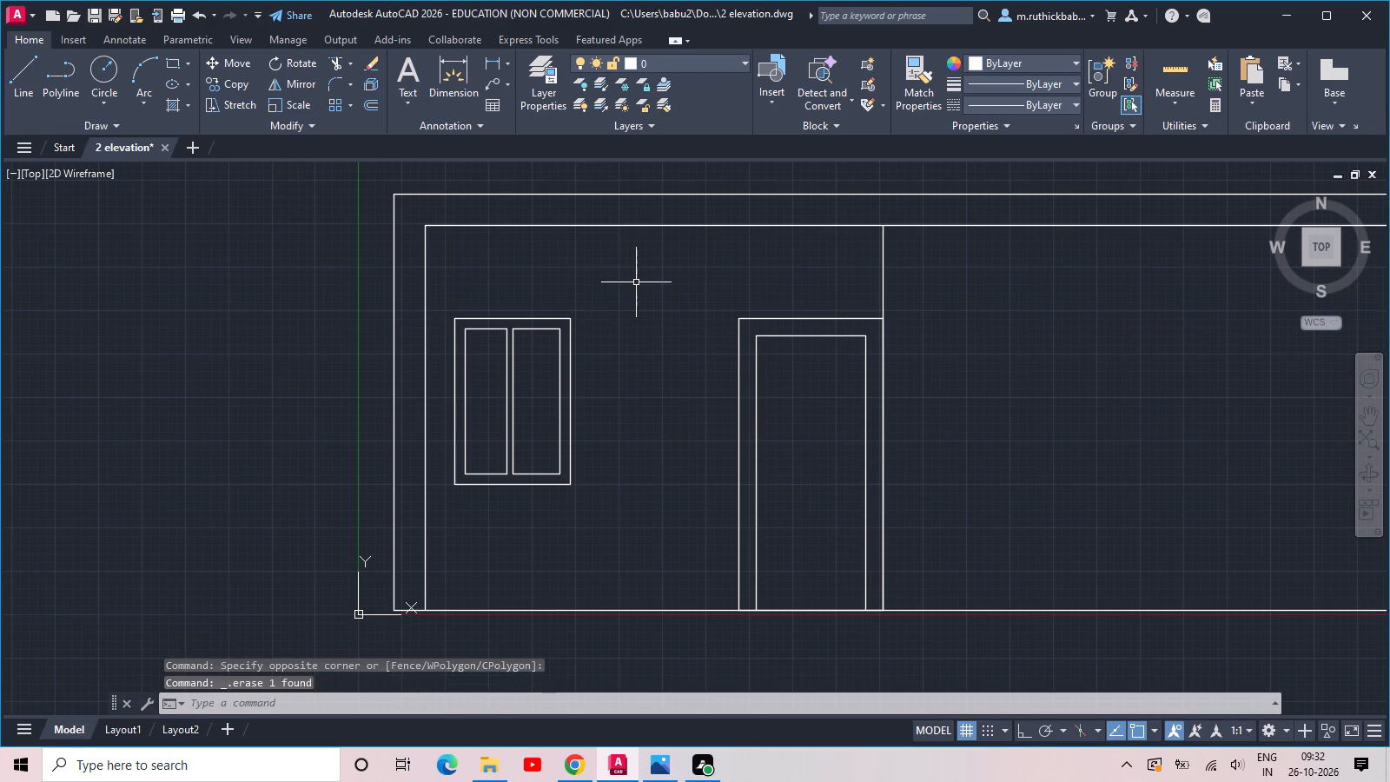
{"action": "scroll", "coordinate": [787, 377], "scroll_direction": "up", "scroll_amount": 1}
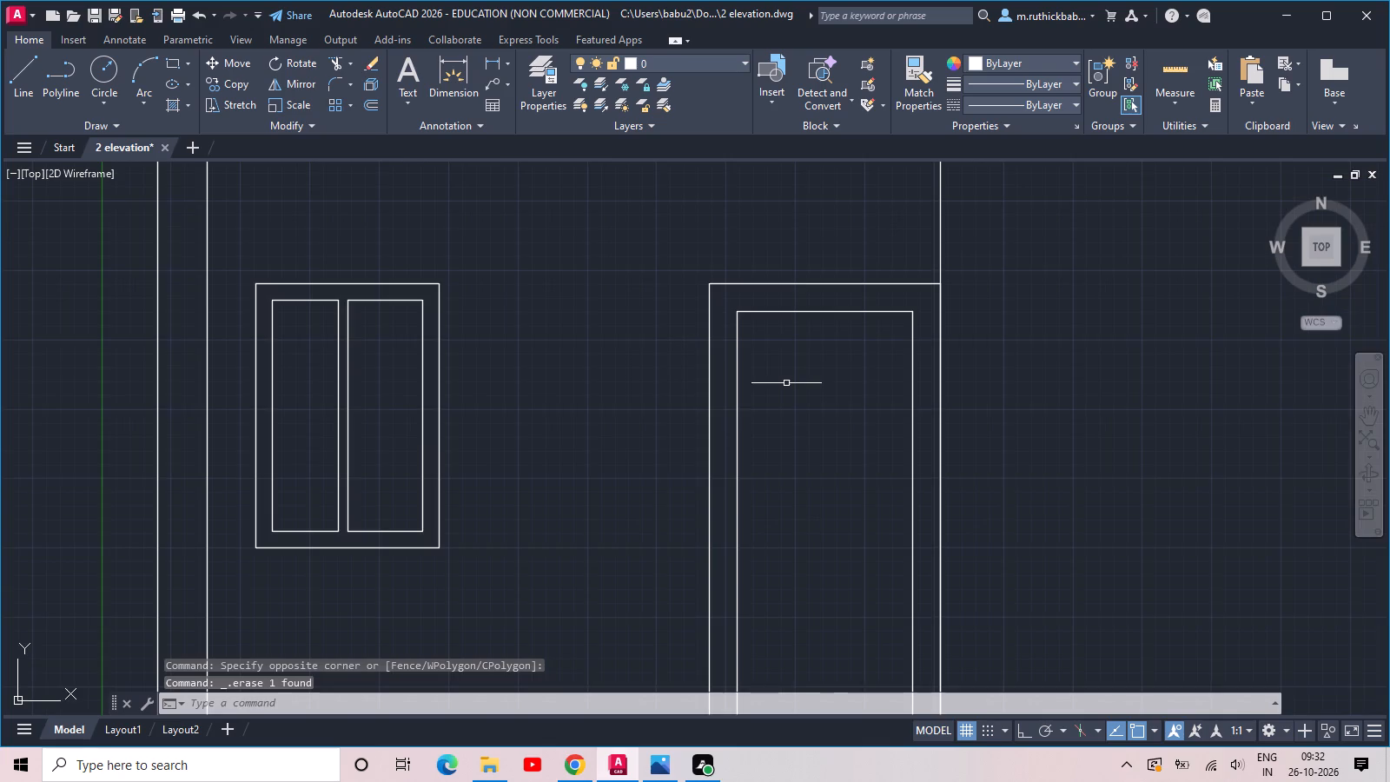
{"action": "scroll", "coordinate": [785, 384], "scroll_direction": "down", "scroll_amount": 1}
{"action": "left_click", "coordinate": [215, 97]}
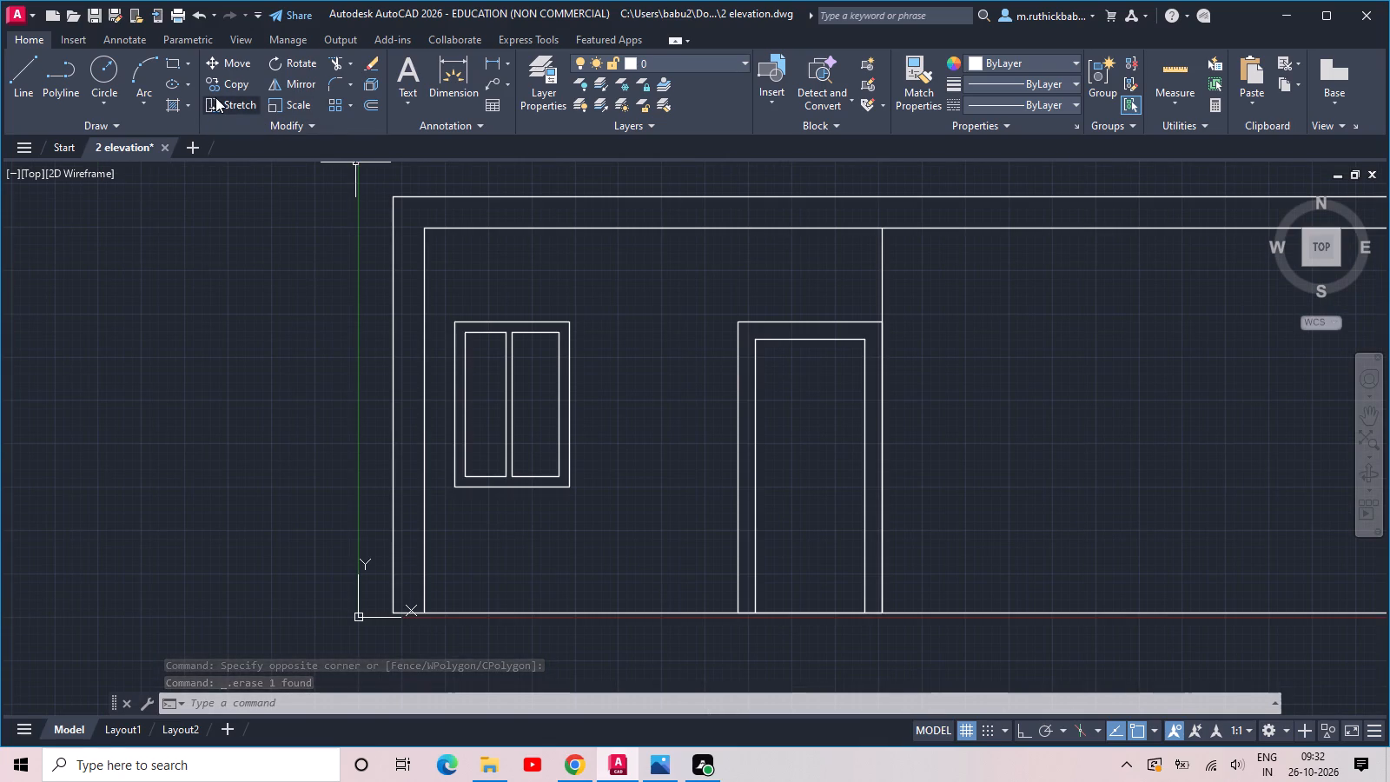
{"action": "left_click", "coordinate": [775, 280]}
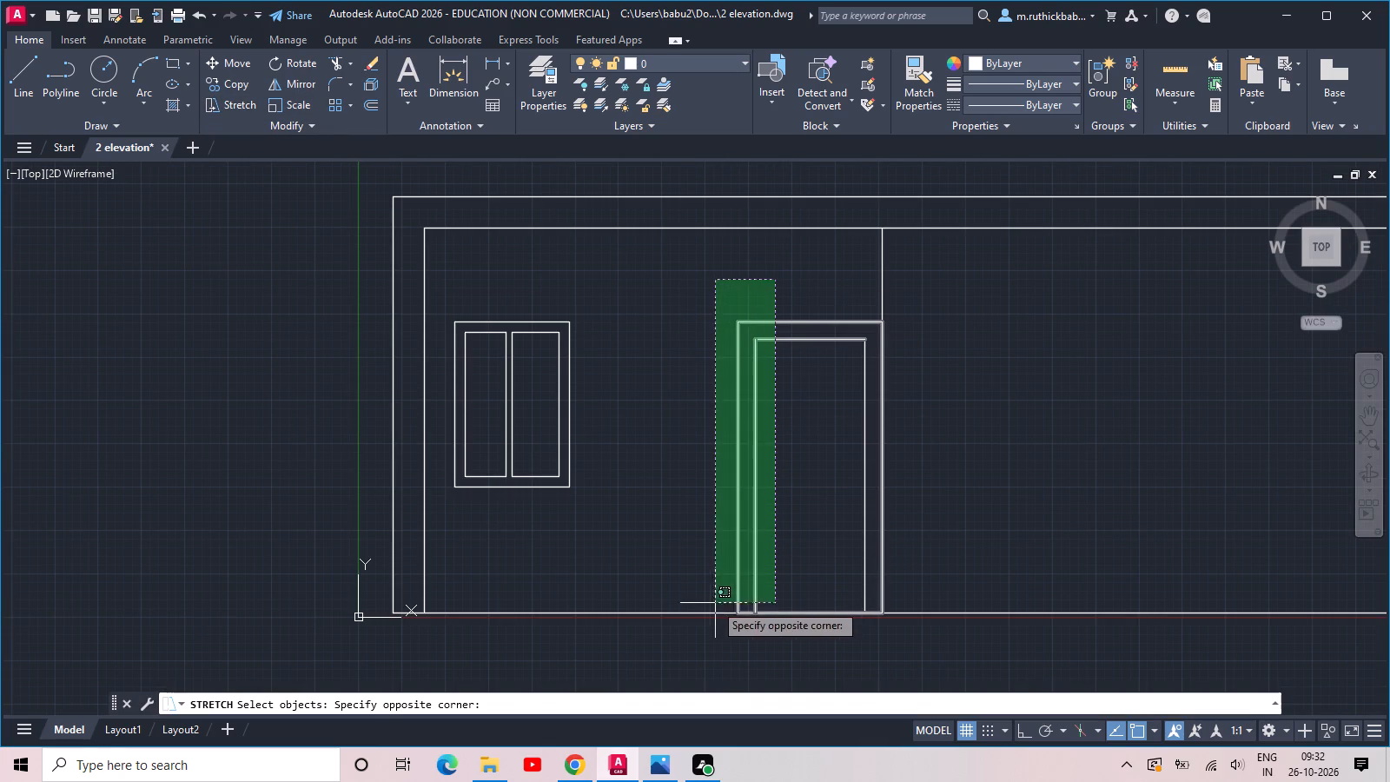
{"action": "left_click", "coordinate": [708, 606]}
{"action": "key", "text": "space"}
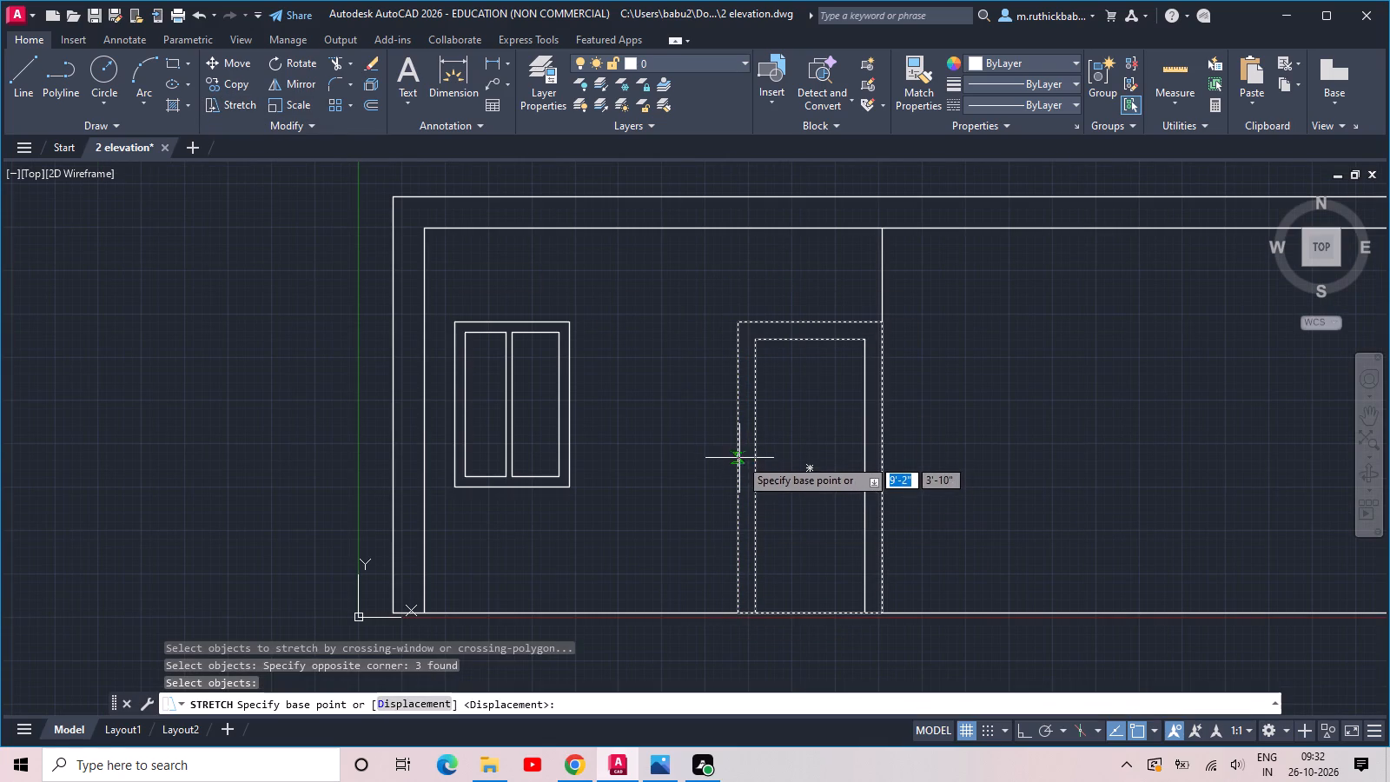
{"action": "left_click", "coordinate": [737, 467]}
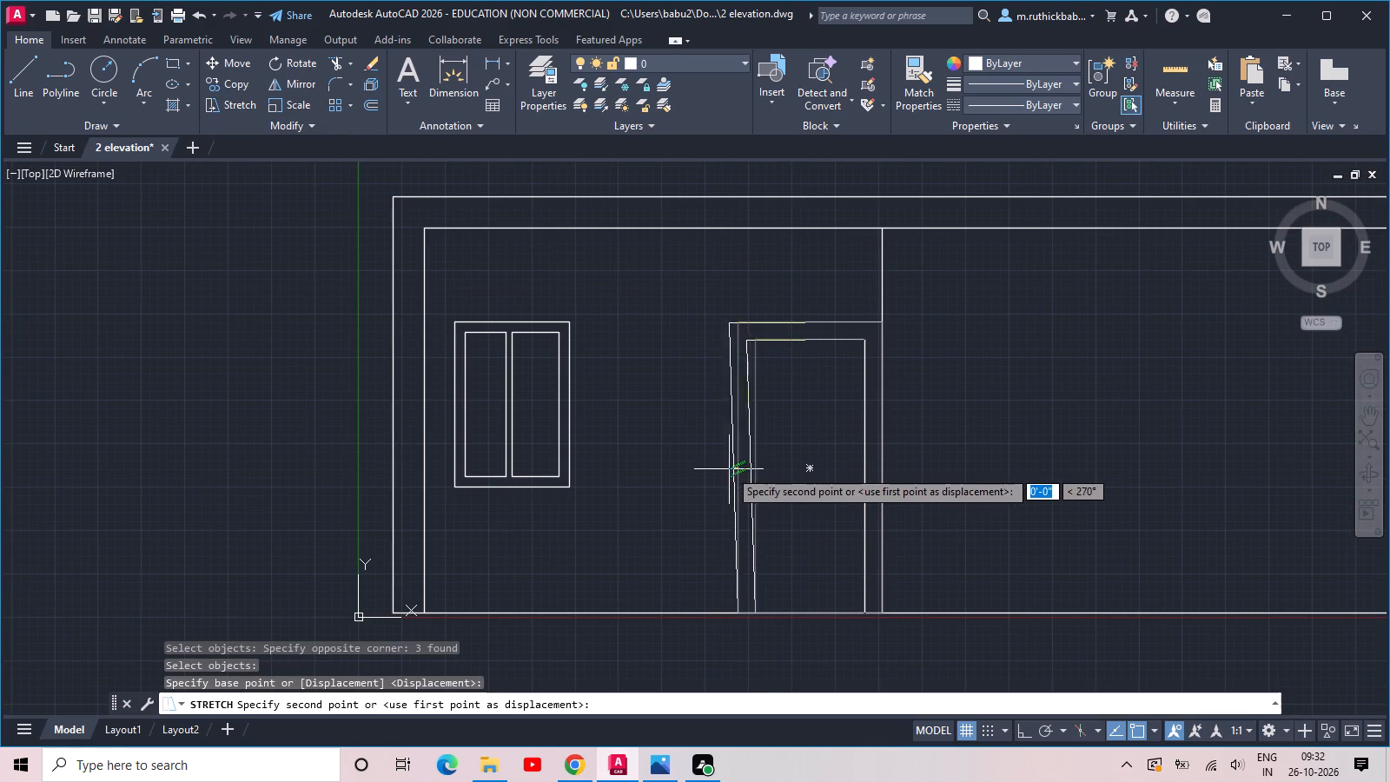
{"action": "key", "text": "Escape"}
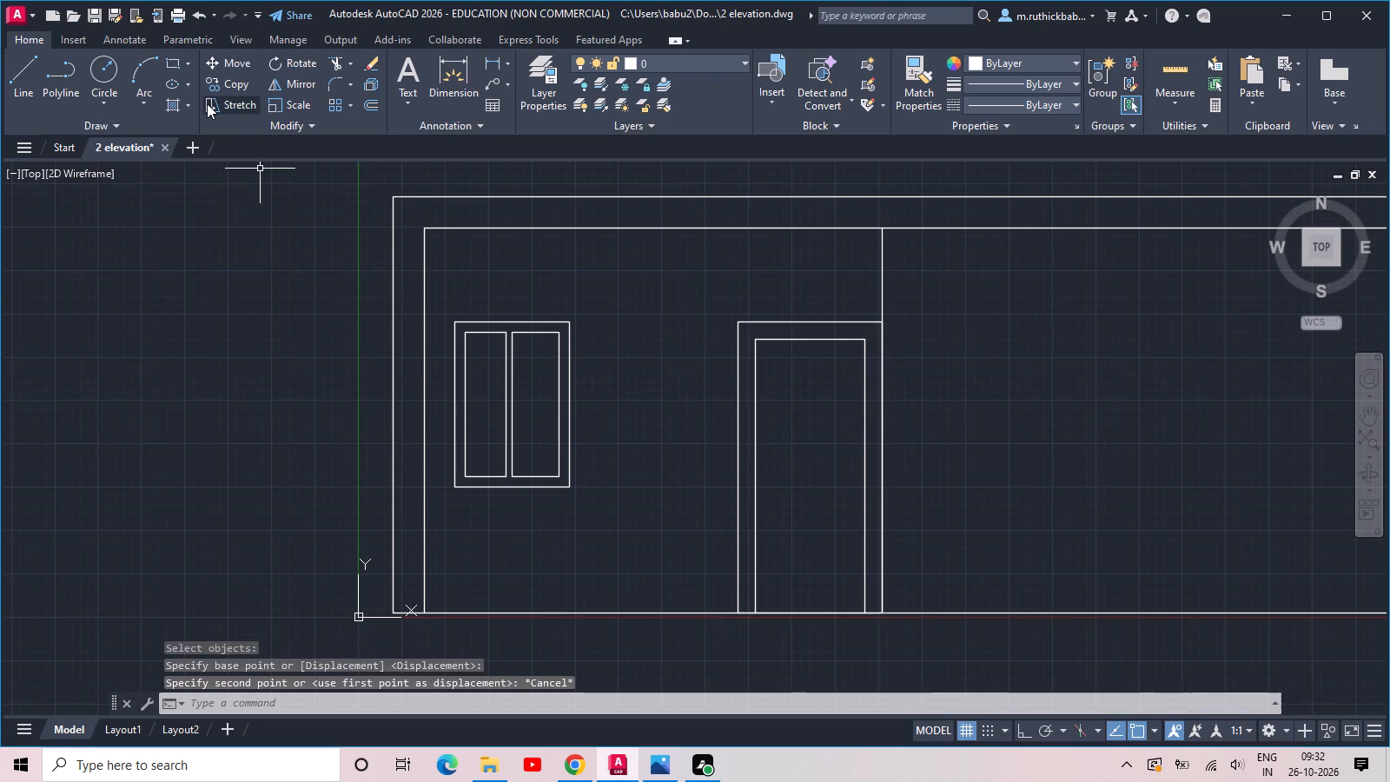
Stretch the door's left side and inner frame about 1'-7" horizontally toward the window, with Ortho on.
{"action": "left_click", "coordinate": [207, 103]}
{"action": "left_click", "coordinate": [789, 277]}
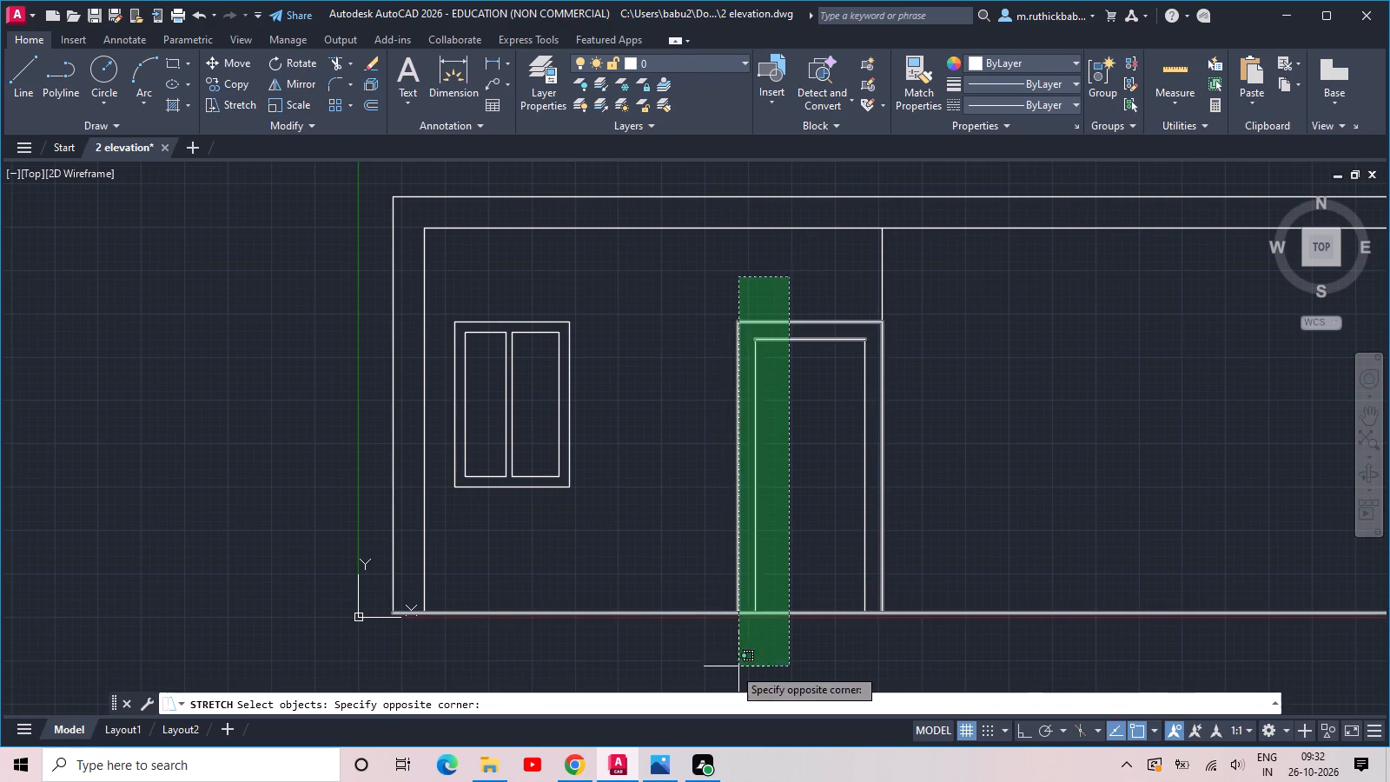
{"action": "left_click", "coordinate": [699, 641]}
{"action": "key", "text": "space"}
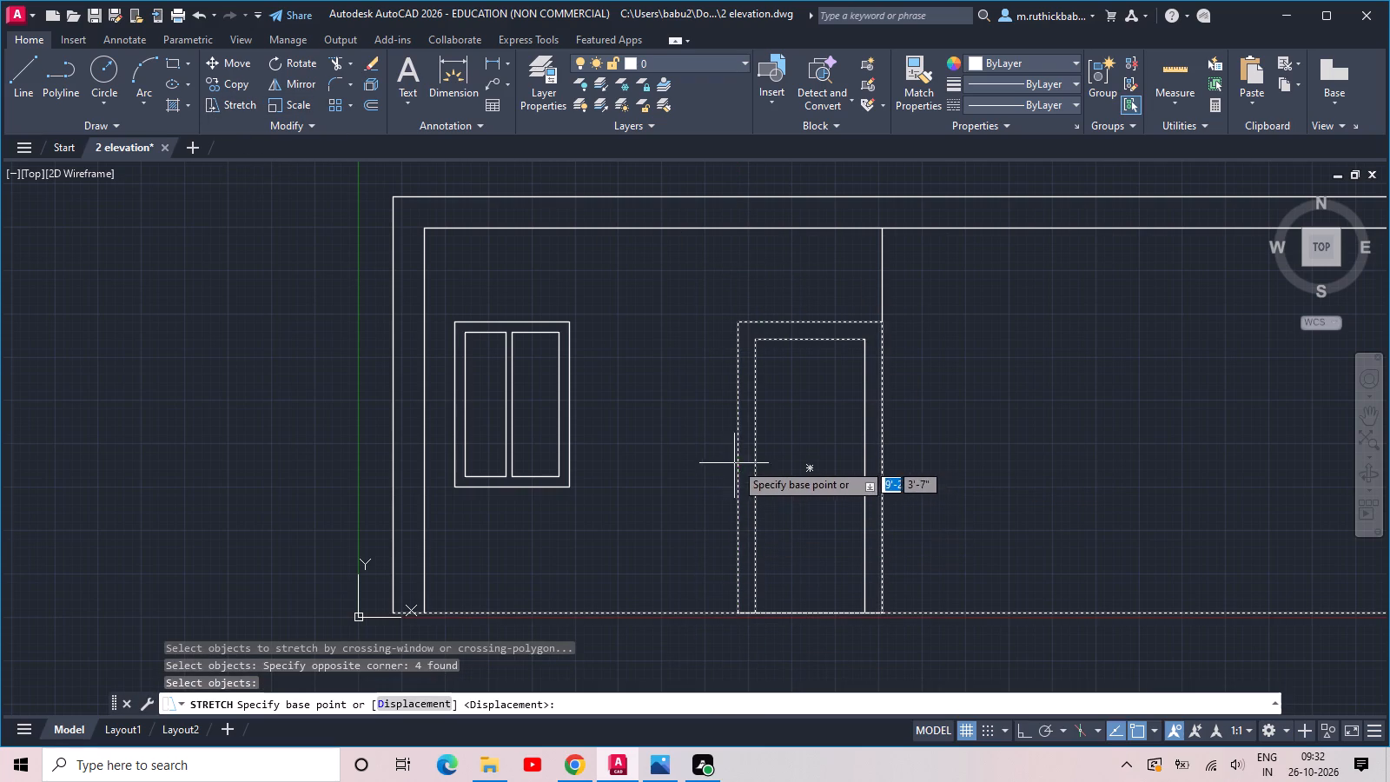
{"action": "left_click", "coordinate": [736, 471]}
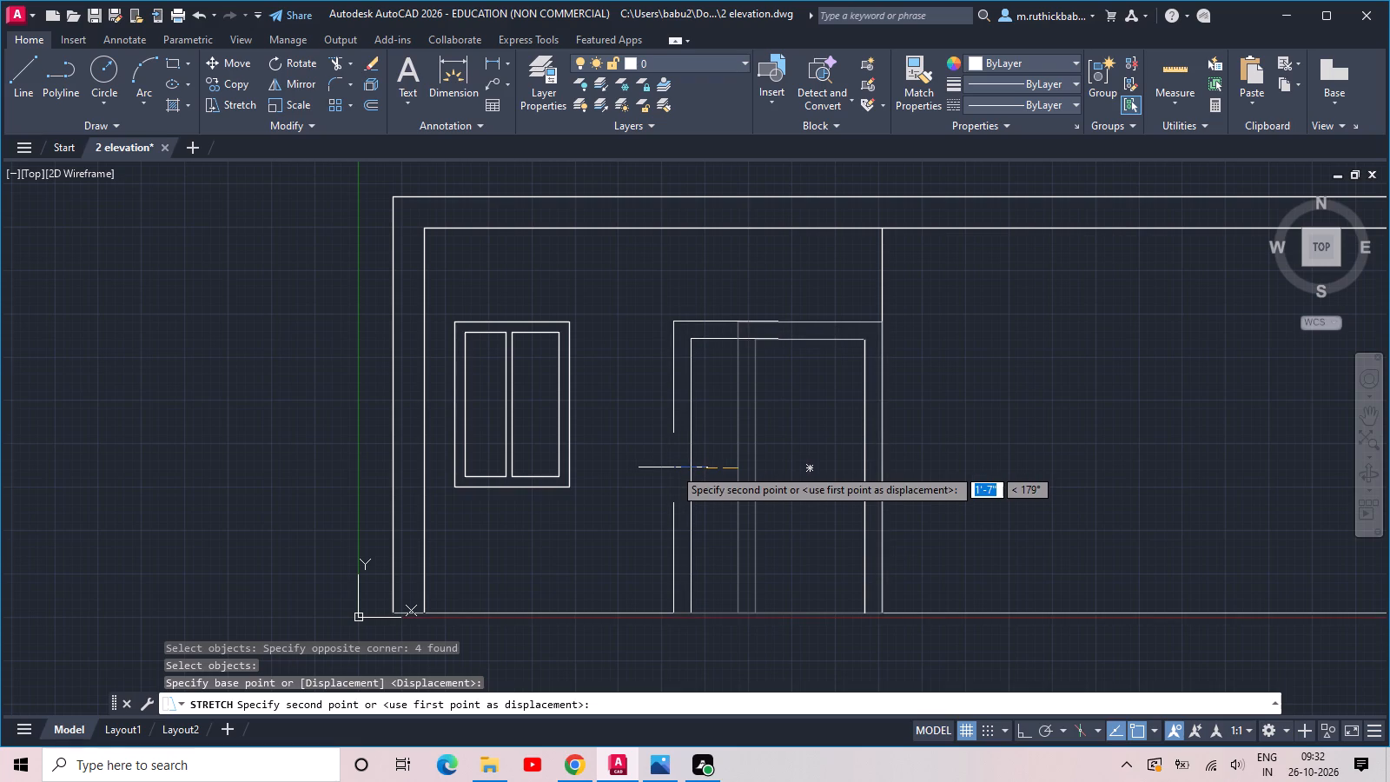
{"action": "key", "text": "F8"}
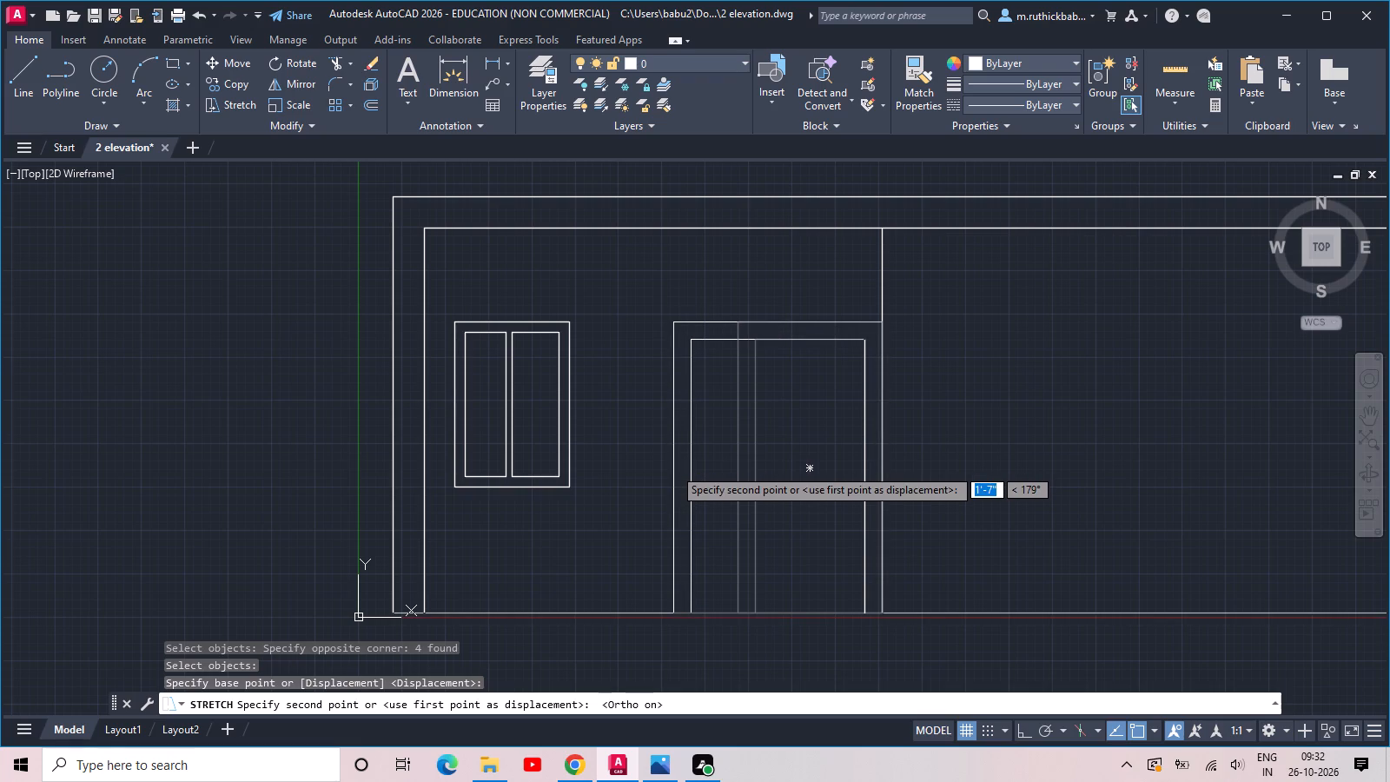
{"action": "left_click", "coordinate": [673, 467]}
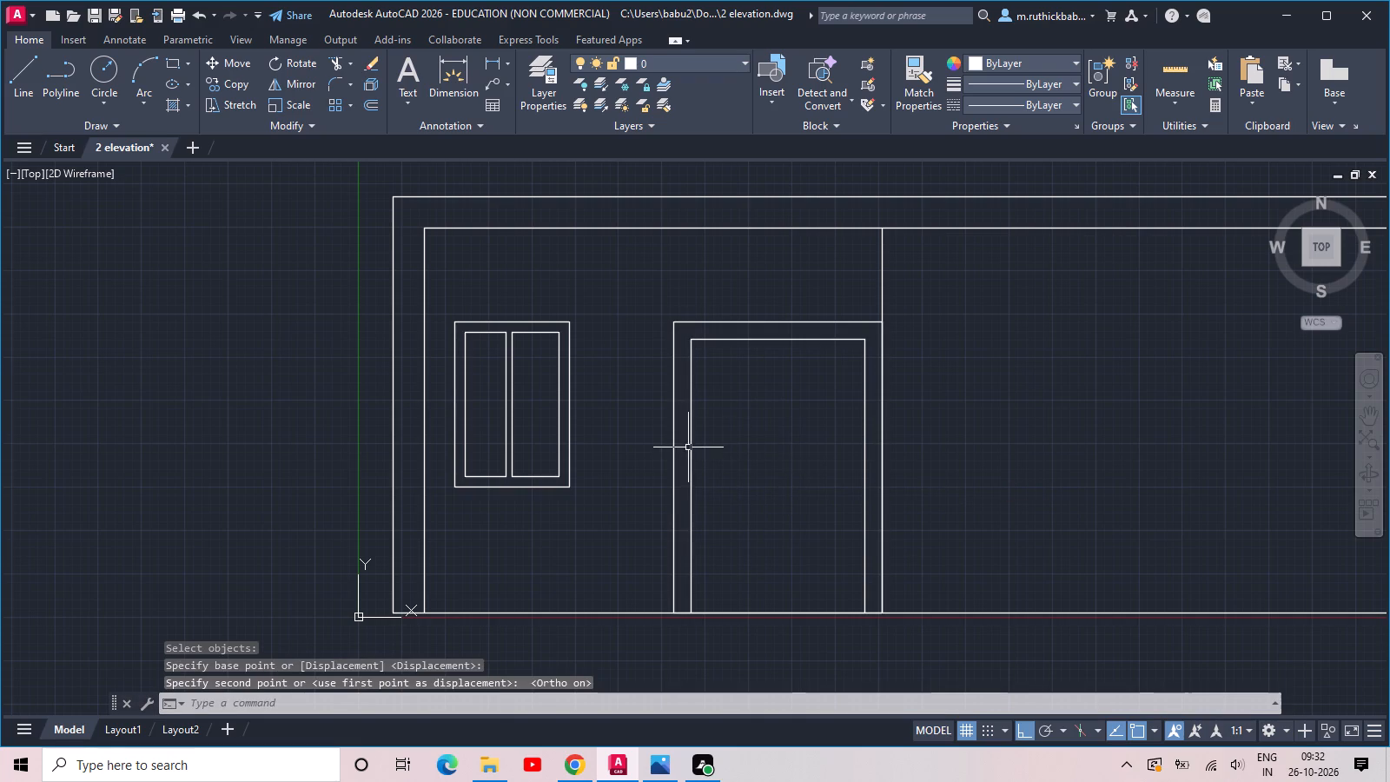
Draw a vertical line from the midpoint of the inner door frame's top down to the base line.
{"action": "type", "text": "l"}
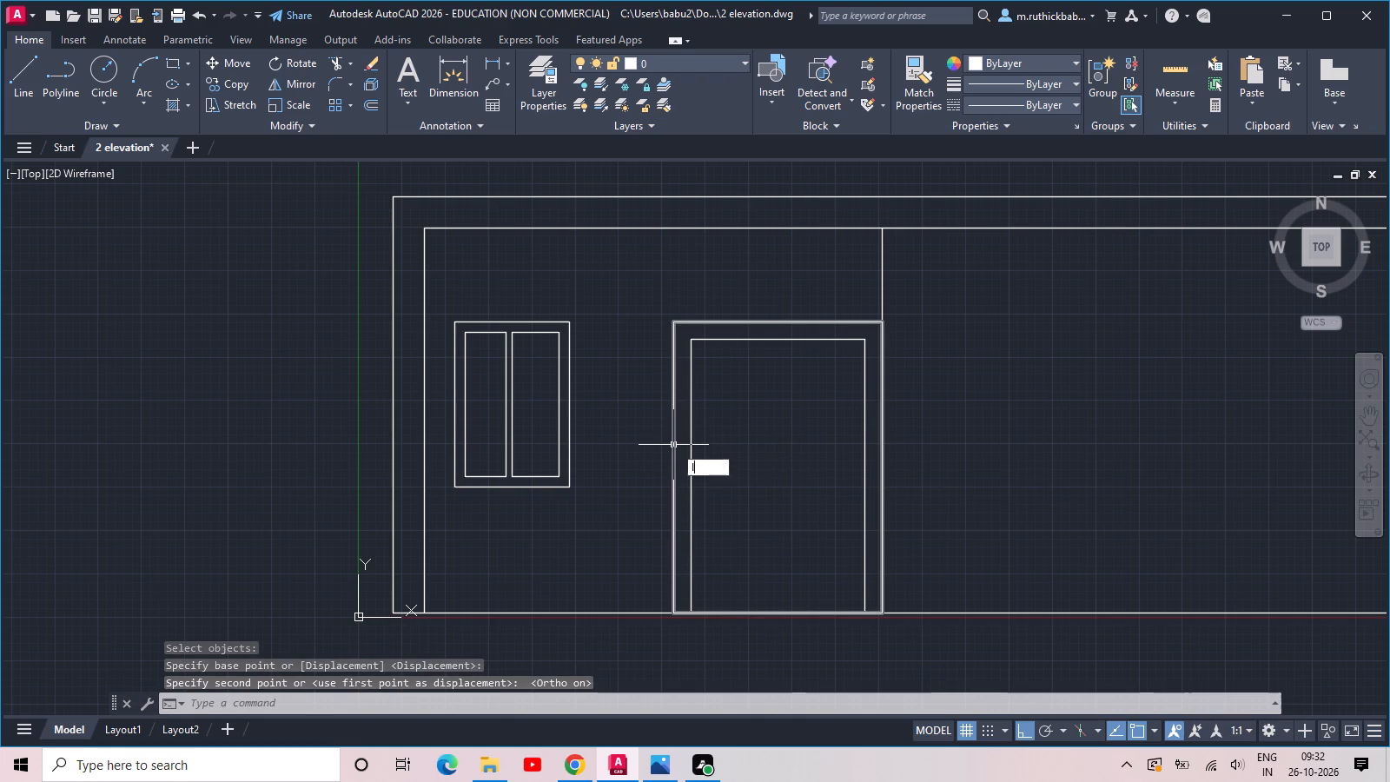
{"action": "key", "text": "space"}
{"action": "left_click", "coordinate": [784, 335]}
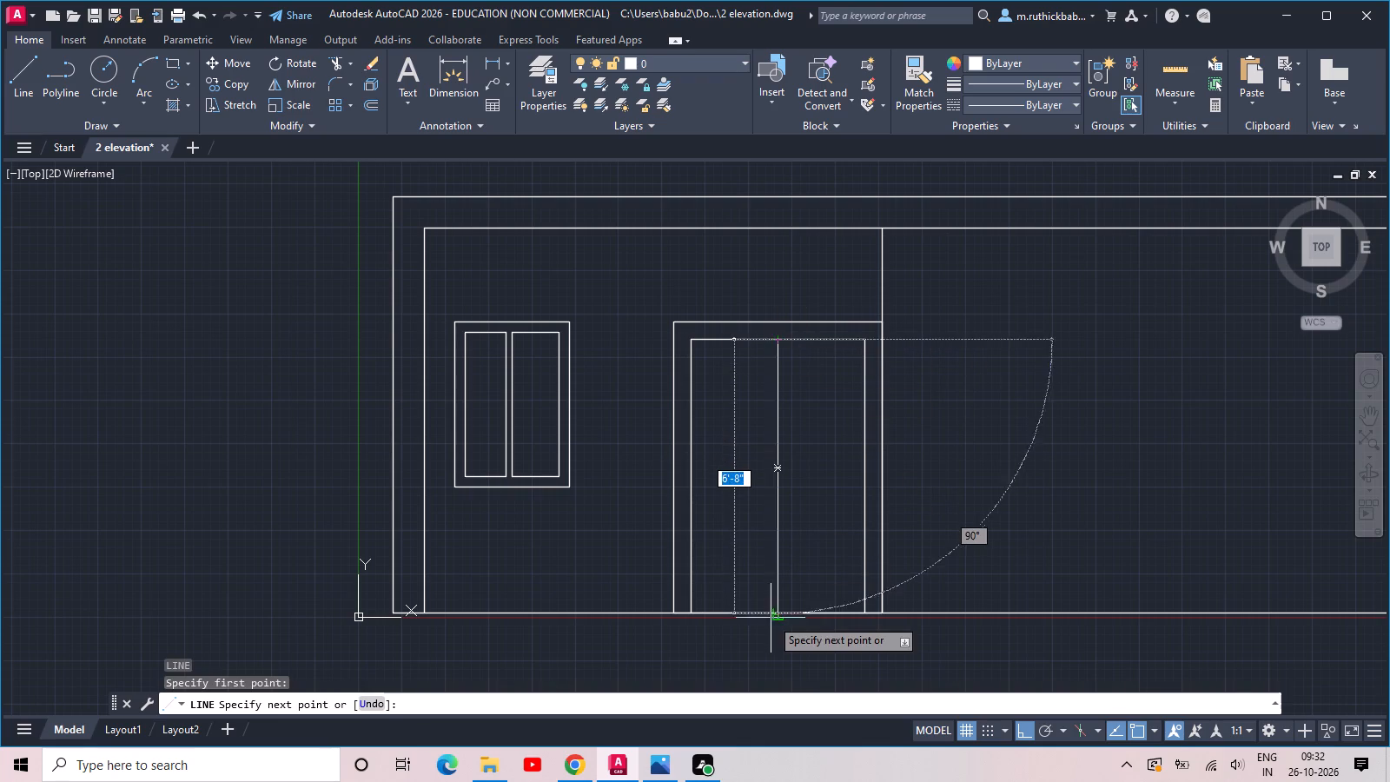
{"action": "left_click", "coordinate": [775, 612]}
{"action": "key", "text": "Escape"}
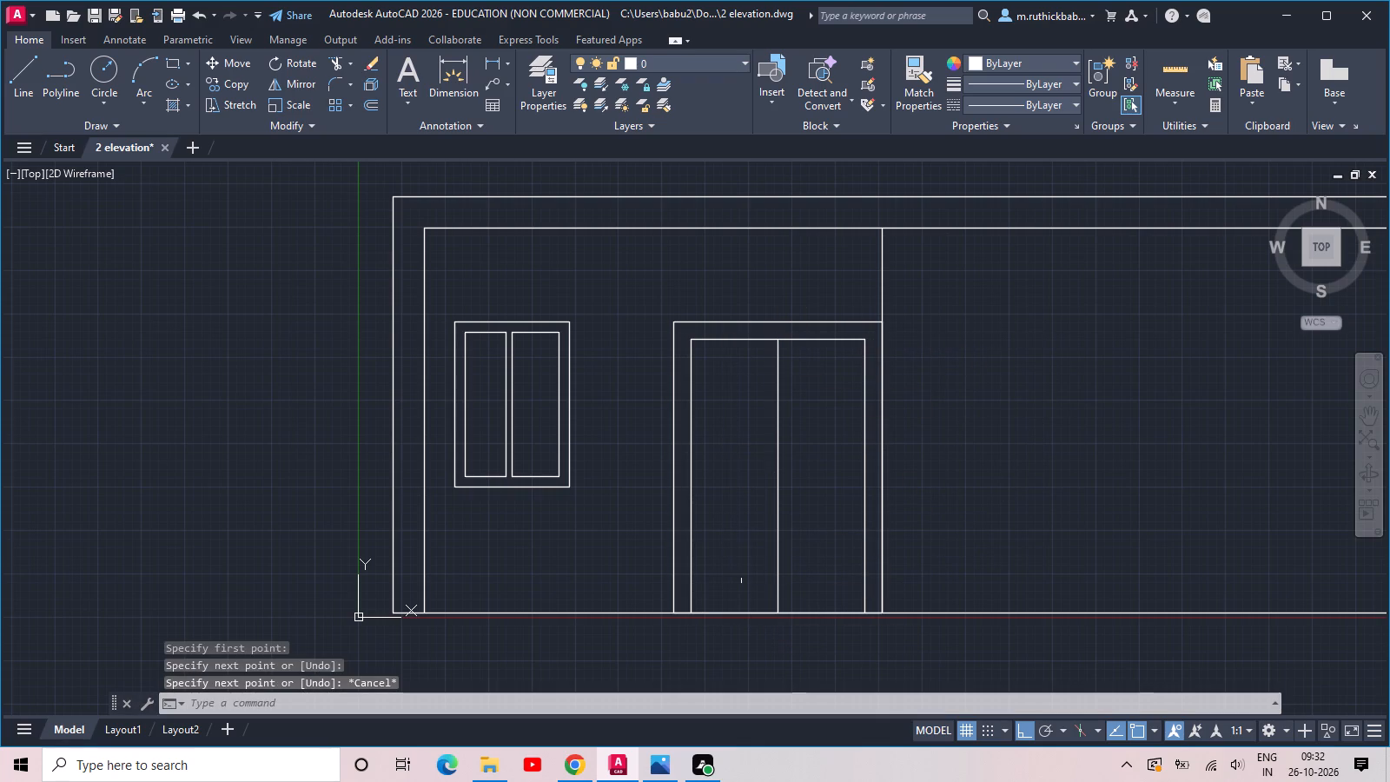
Break the base line at the door's lower-right outer corner with Break at Point.
{"action": "middle_click_drag", "start_coordinate": [744, 580], "coordinate": [739, 432]}
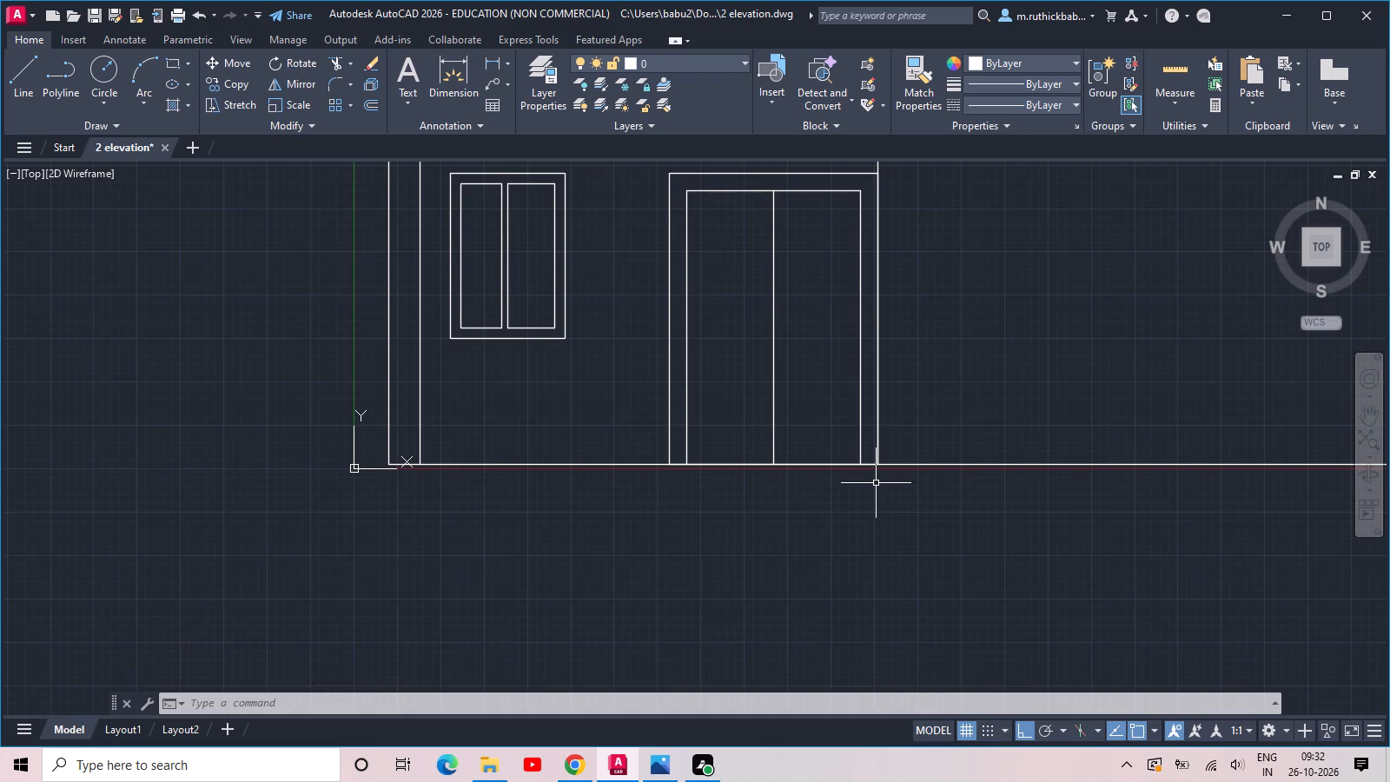
{"action": "key", "text": "b"}
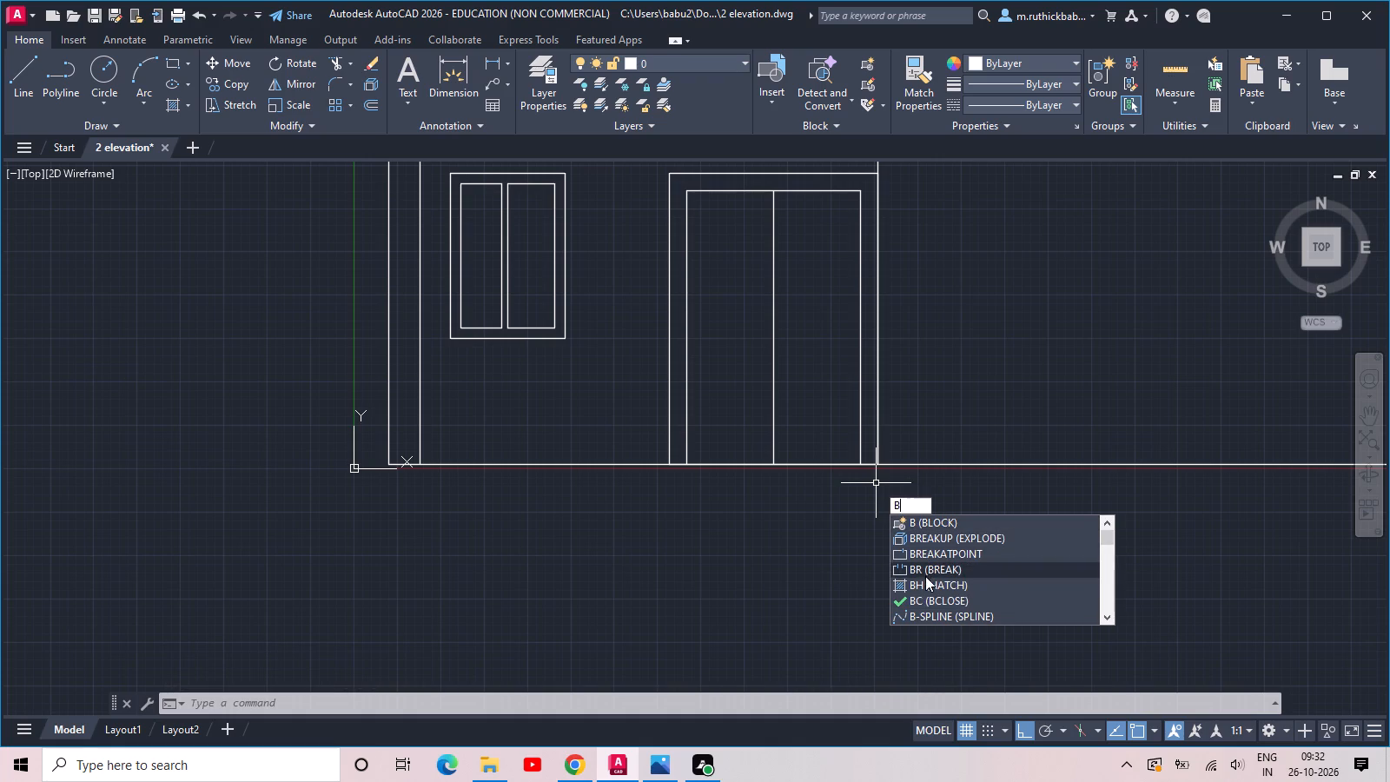
{"action": "left_click", "coordinate": [923, 553]}
{"action": "left_click", "coordinate": [891, 465]}
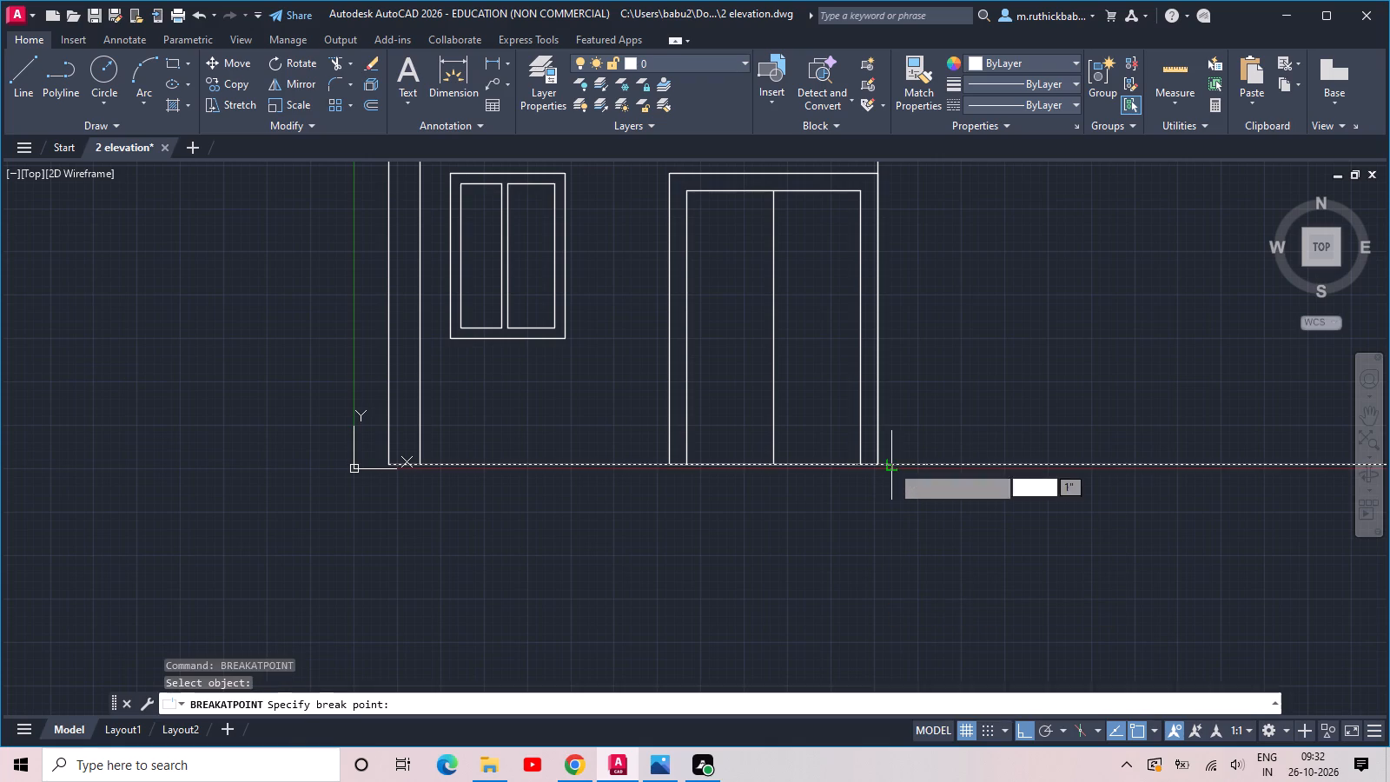
{"action": "left_click", "coordinate": [872, 463]}
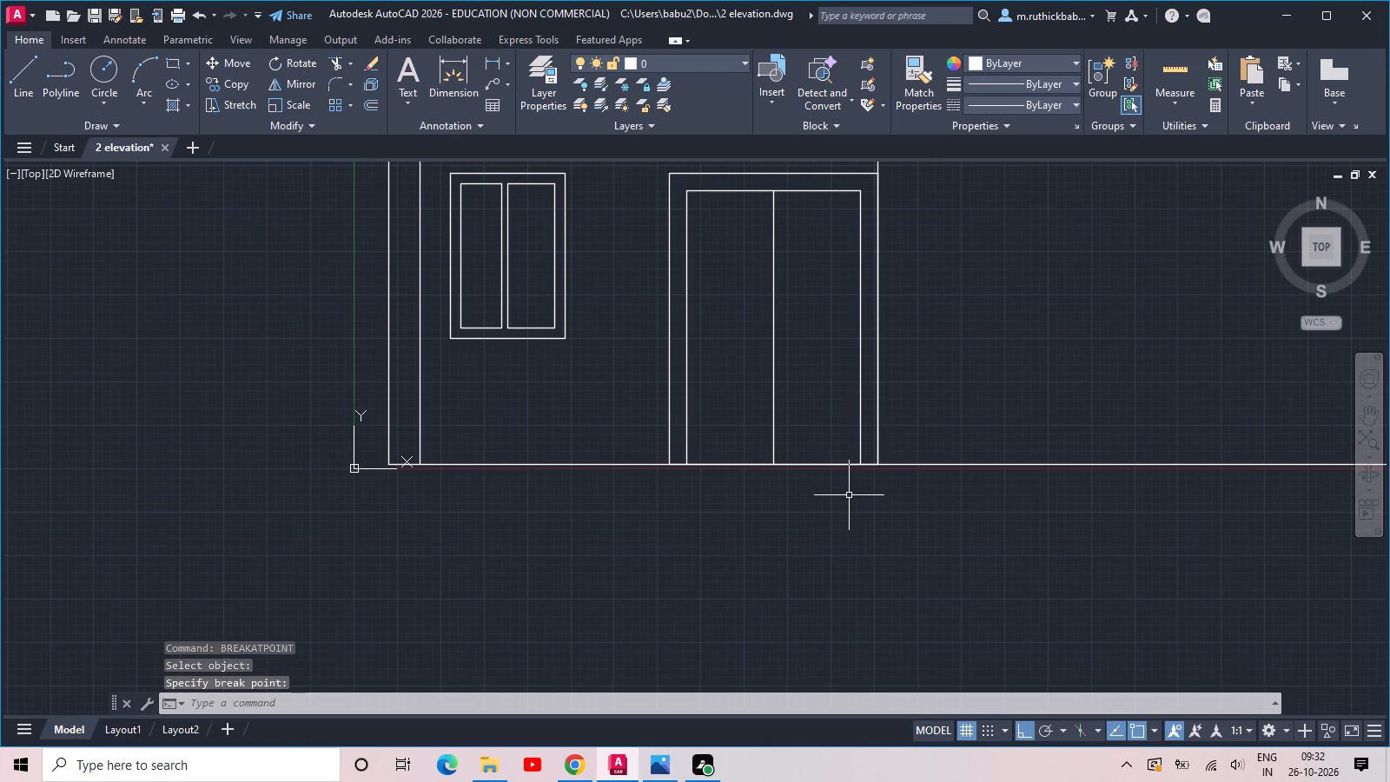
Offset the left section of the broken base line 9" downward.
{"action": "key", "text": "o"}
{"action": "type", "text": "ff 9"}
{"action": "key", "text": "space"}
{"action": "left_click", "coordinate": [824, 463]}
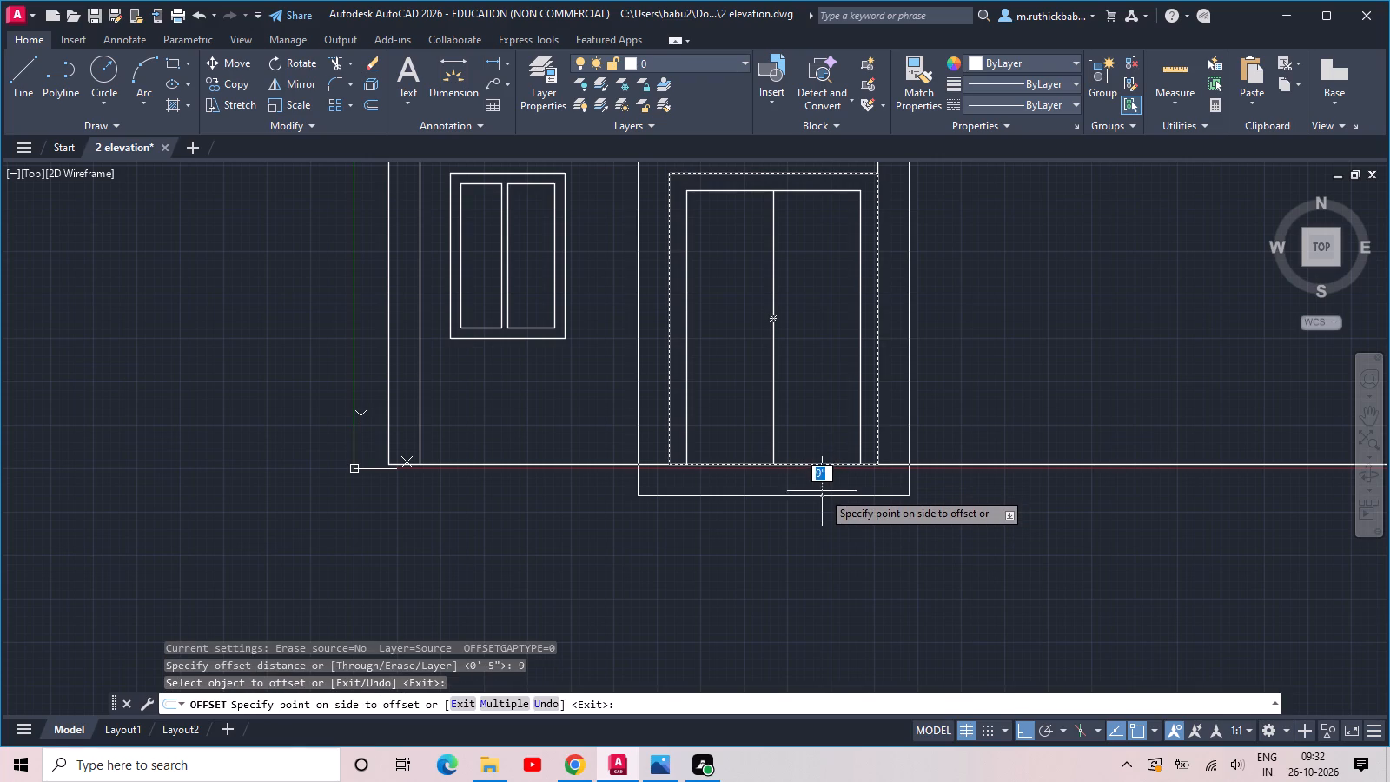
{"action": "key", "text": "Escape"}
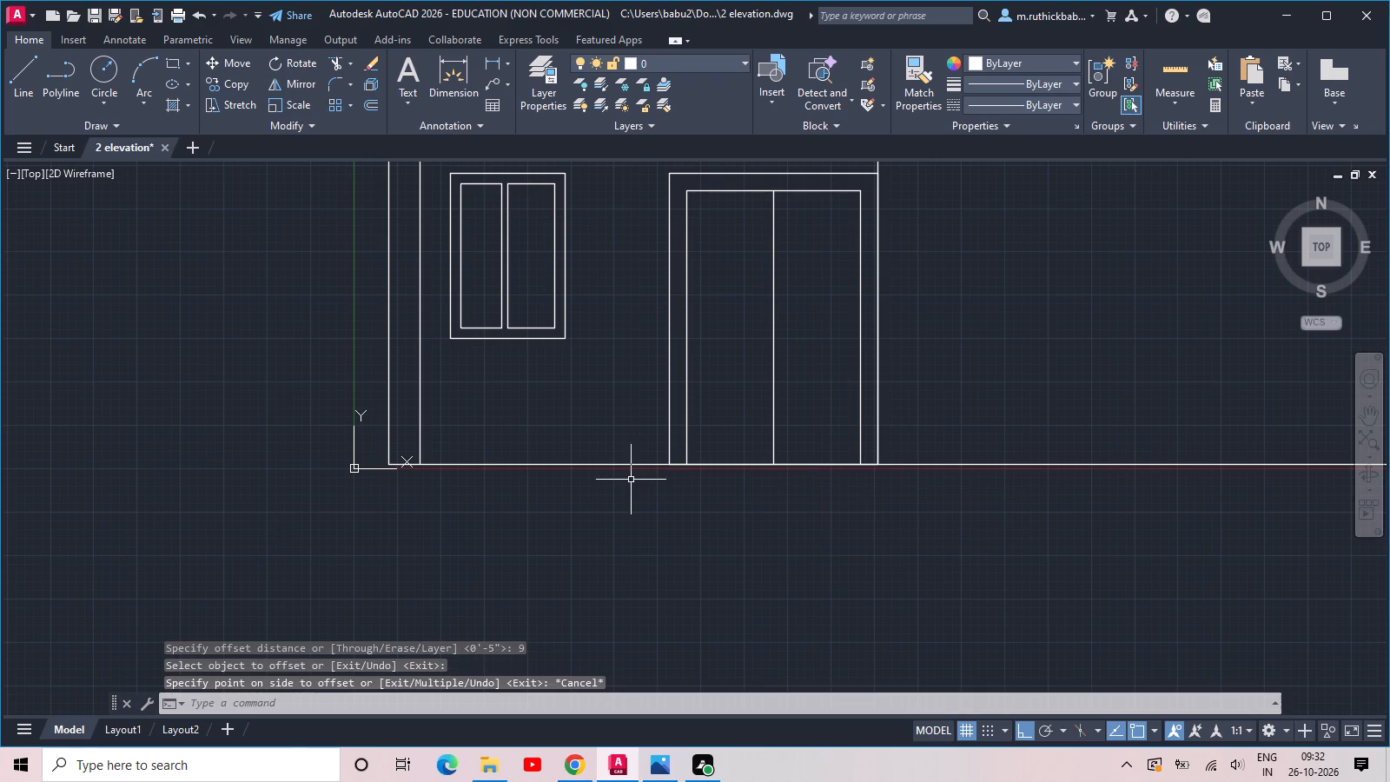
{"action": "key", "text": "space"}
{"action": "key", "text": "space"}
{"action": "left_click", "coordinate": [623, 463]}
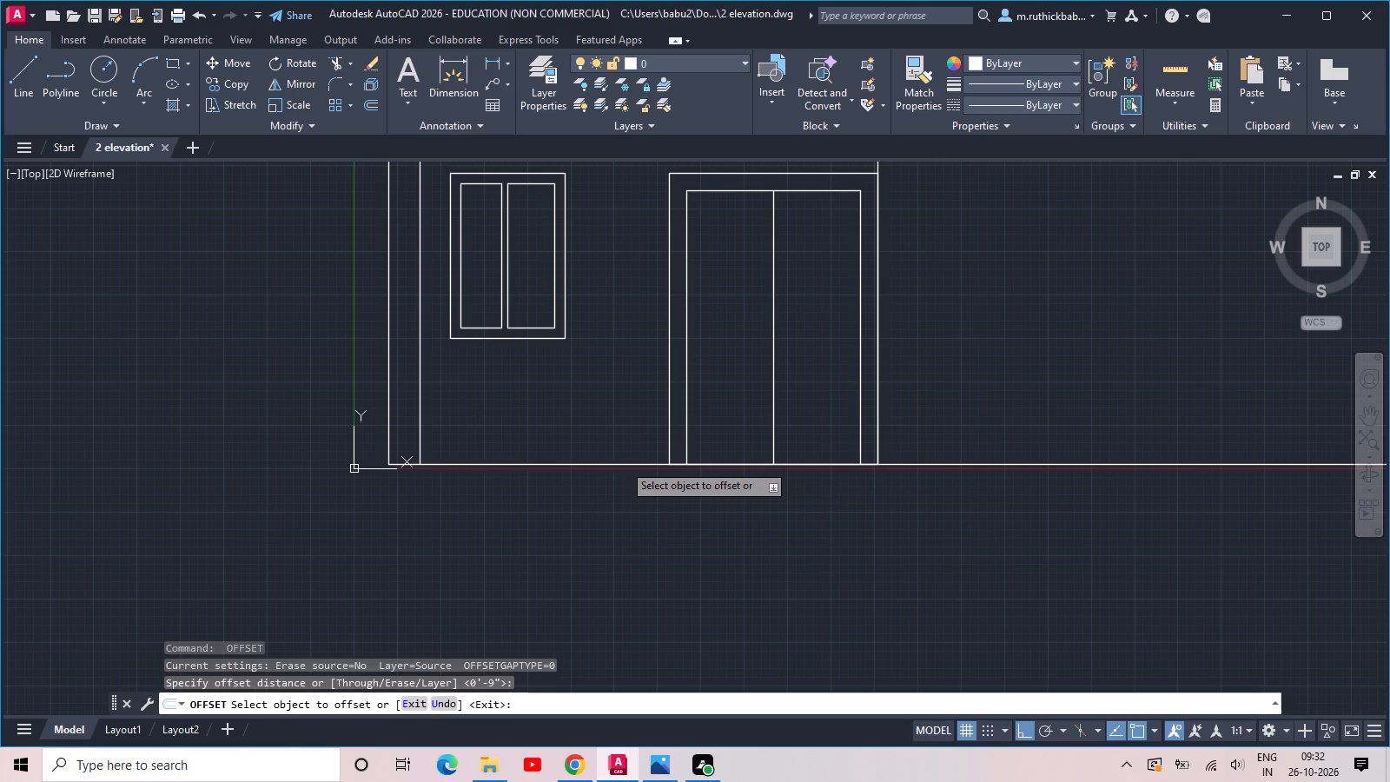
{"action": "left_click", "coordinate": [625, 494]}
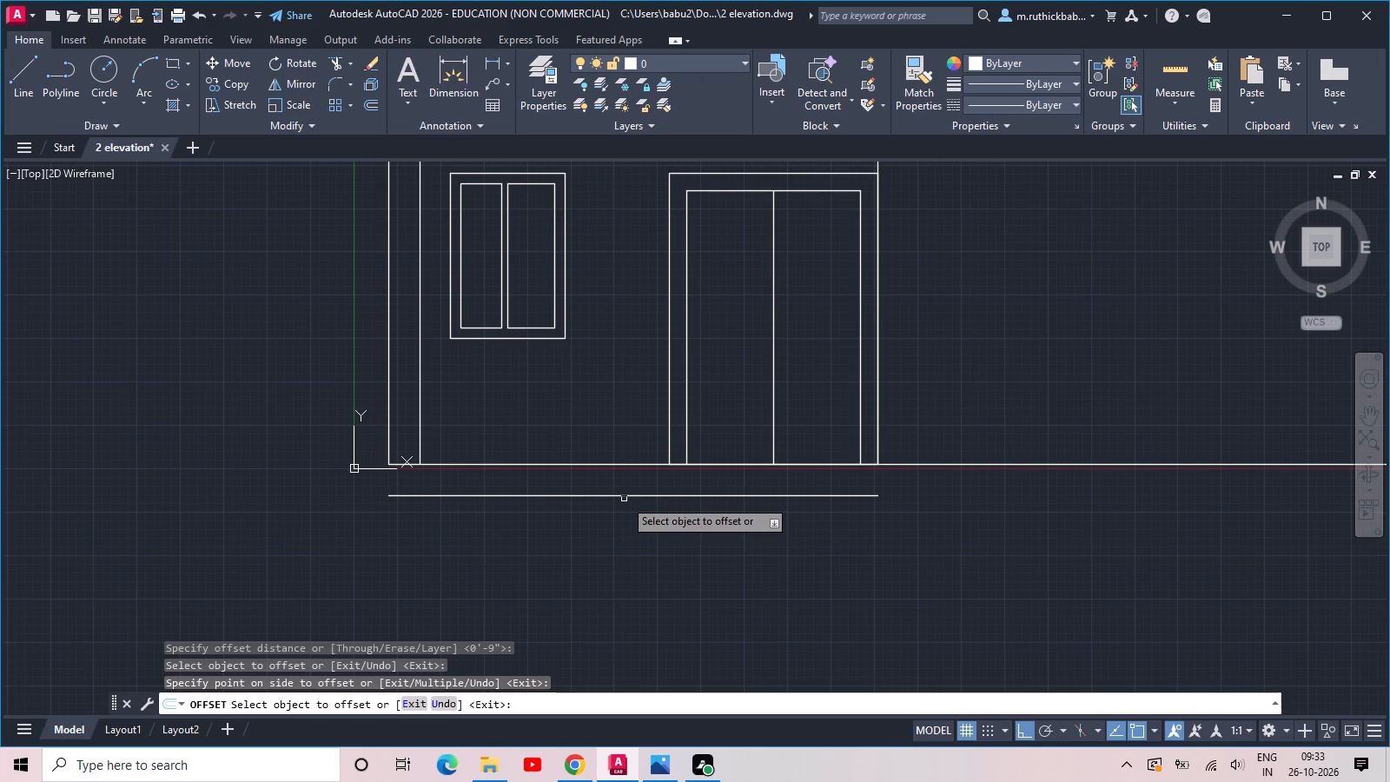
Offset the new line below the base line another 2' downward.
{"action": "left_click", "coordinate": [624, 499]}
{"action": "type", "text": "2'"}
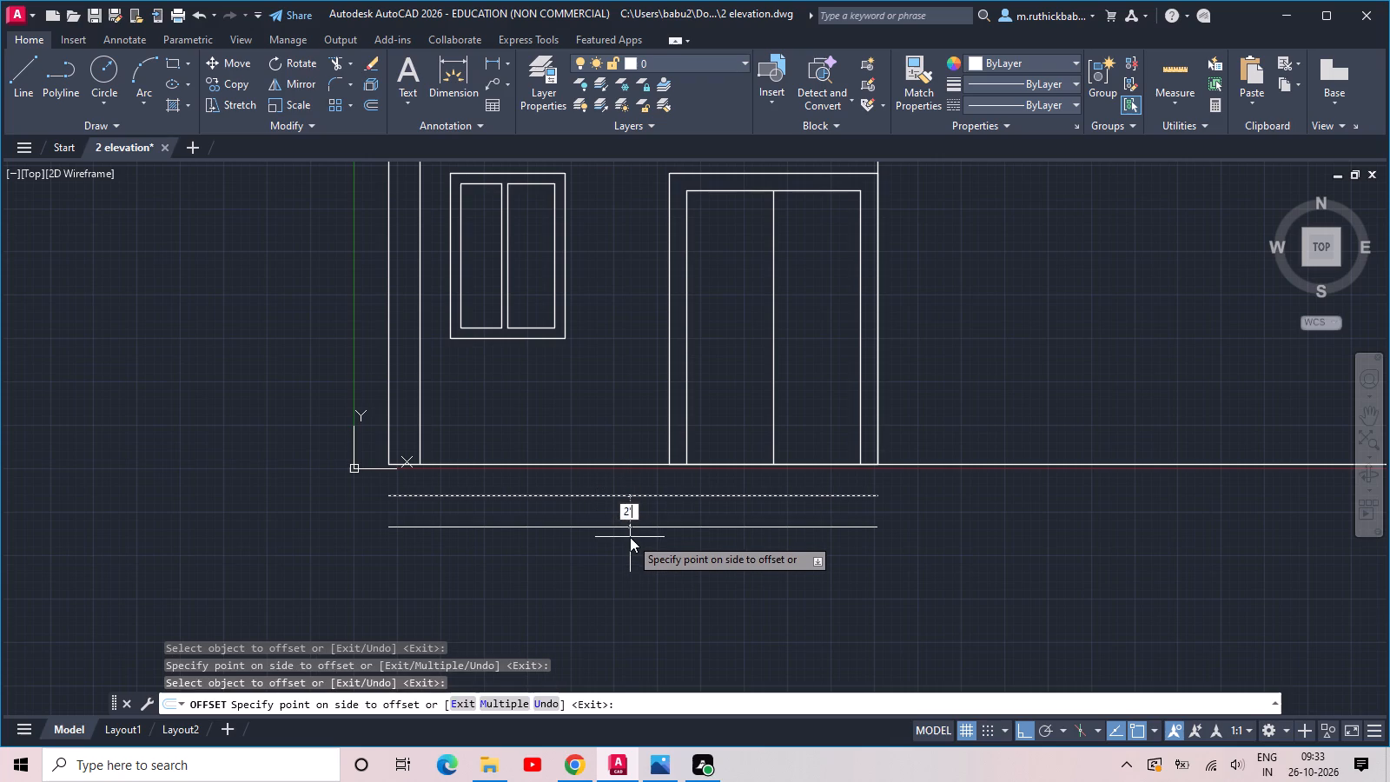
{"action": "key", "text": "Return"}
Offset three successive lines 6" apart downward, starting from the line 9" below the base line.
{"action": "left_click", "coordinate": [627, 496]}
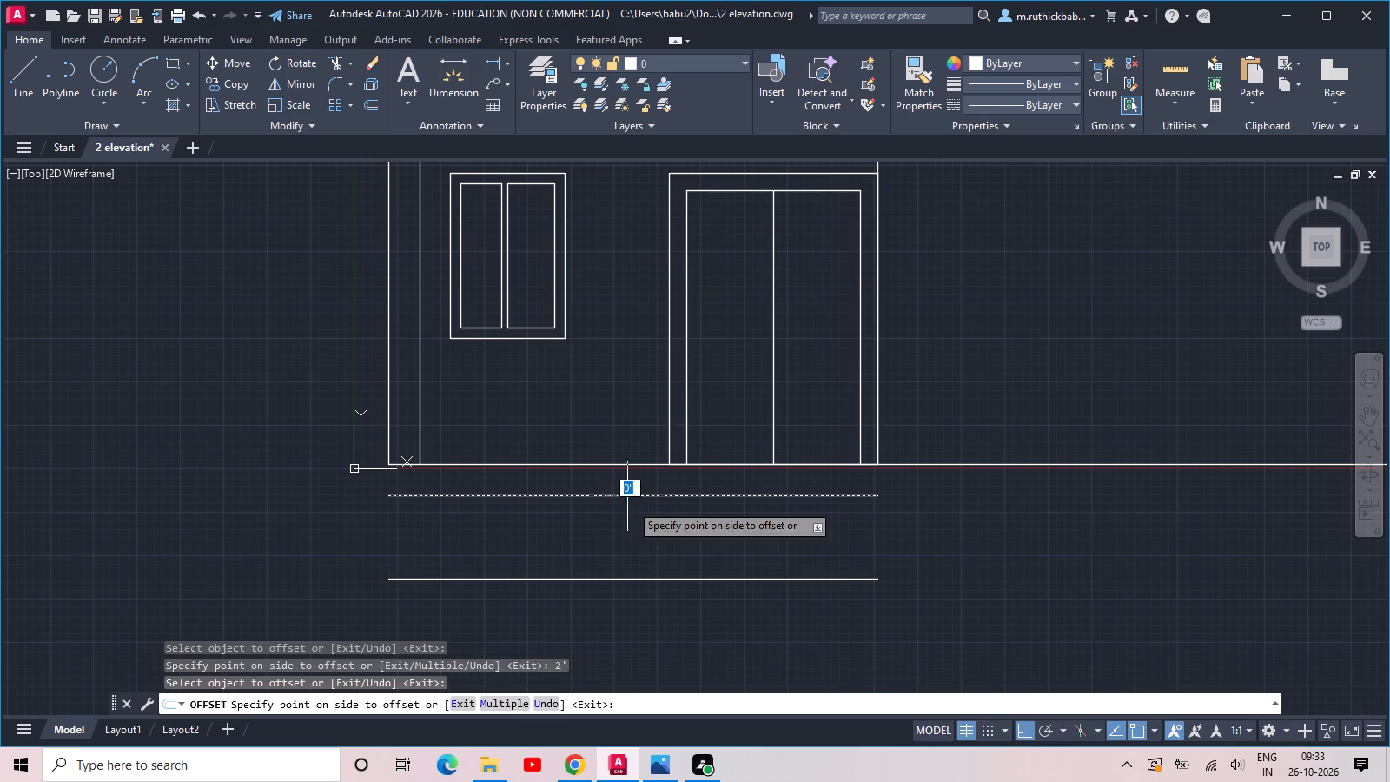
{"action": "type", "text": "6"}
{"action": "key", "text": "space"}
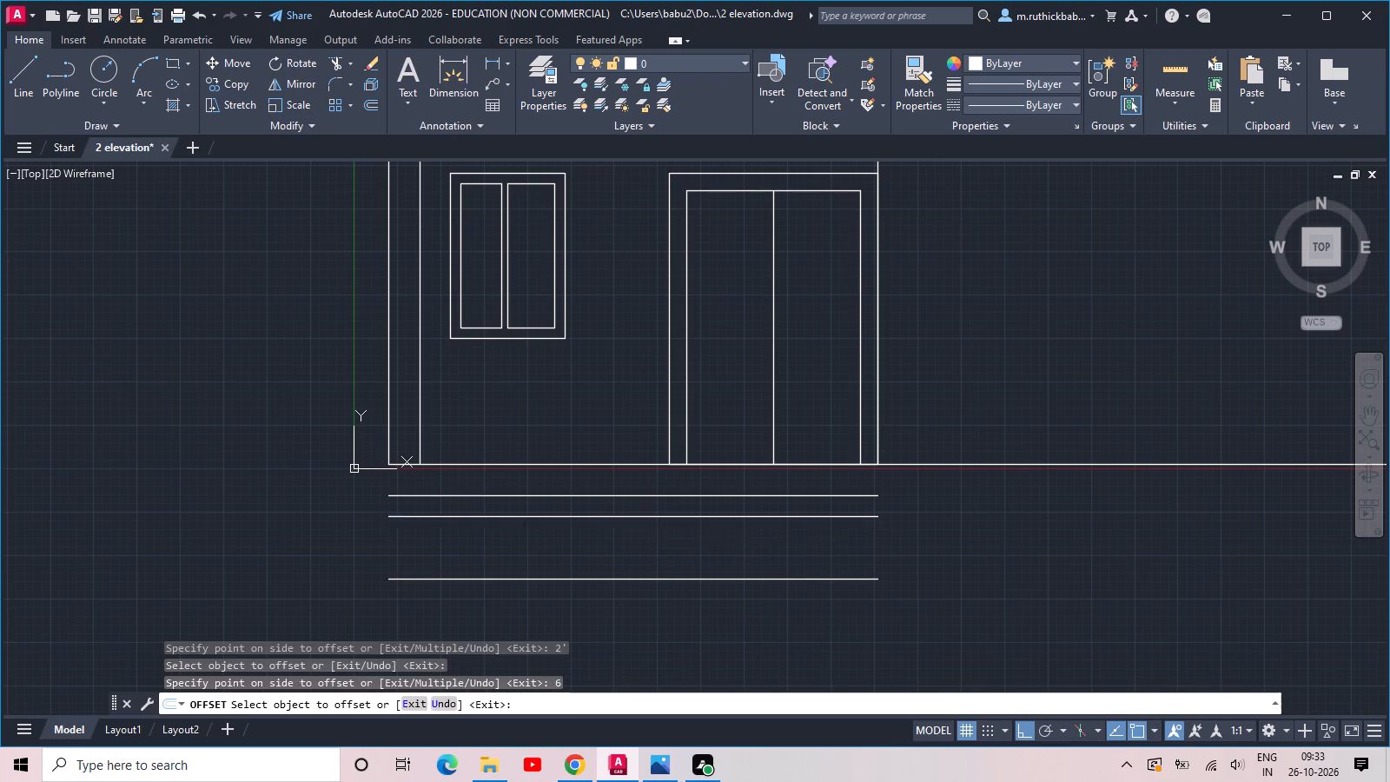
{"action": "left_click", "coordinate": [642, 515]}
{"action": "type", "text": "6"}
{"action": "key", "text": "space"}
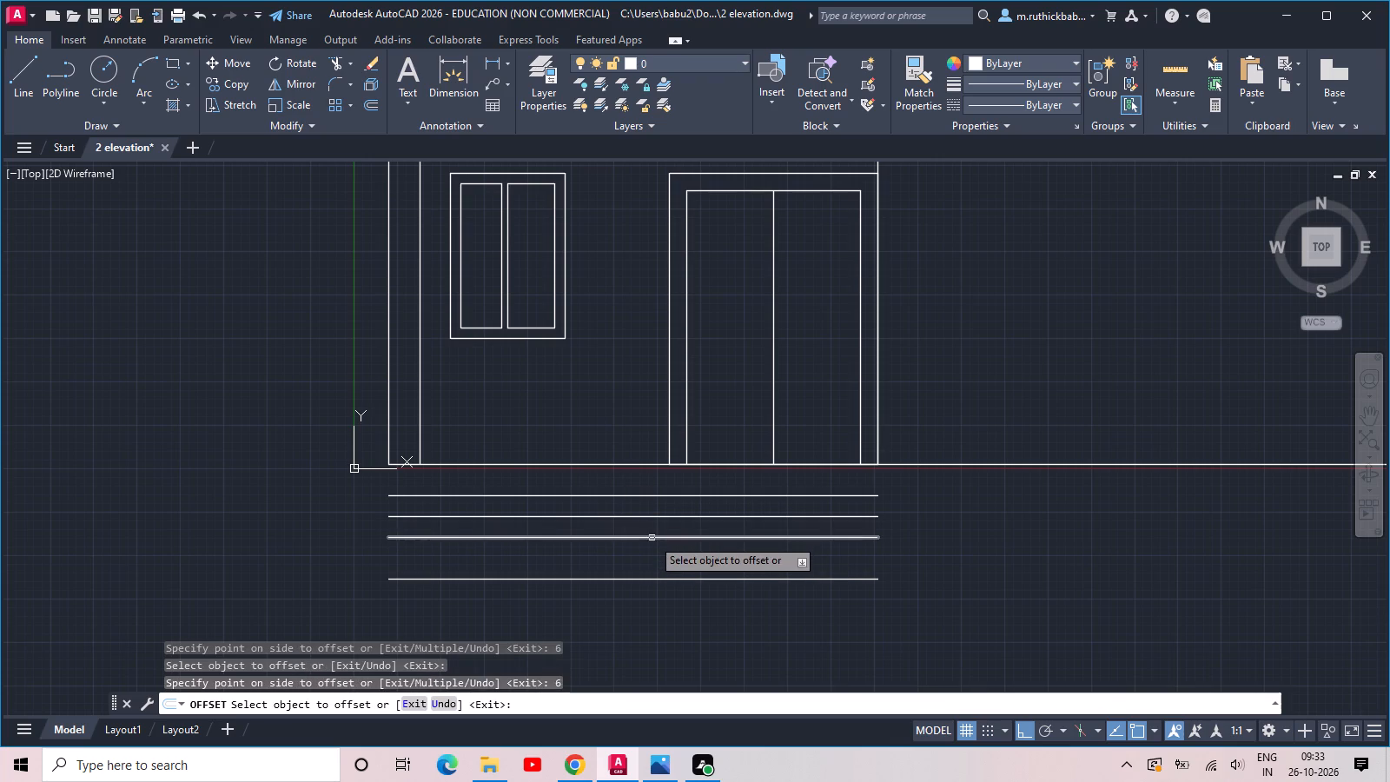
{"action": "left_click", "coordinate": [652, 538]}
{"action": "type", "text": "6"}
{"action": "key", "text": "space"}
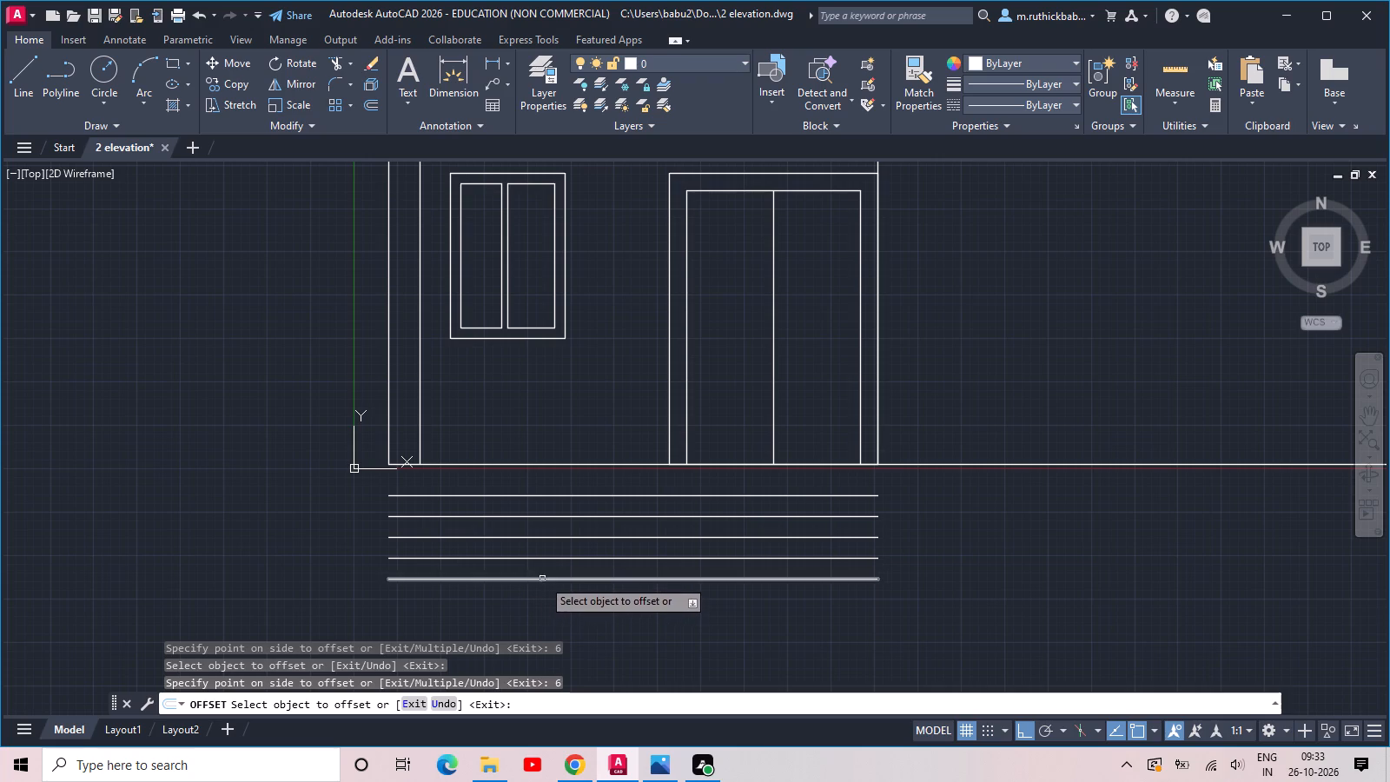
Offset the lowest line 9" downward.
{"action": "left_click", "coordinate": [542, 579]}
{"action": "left_click", "coordinate": [540, 601]}
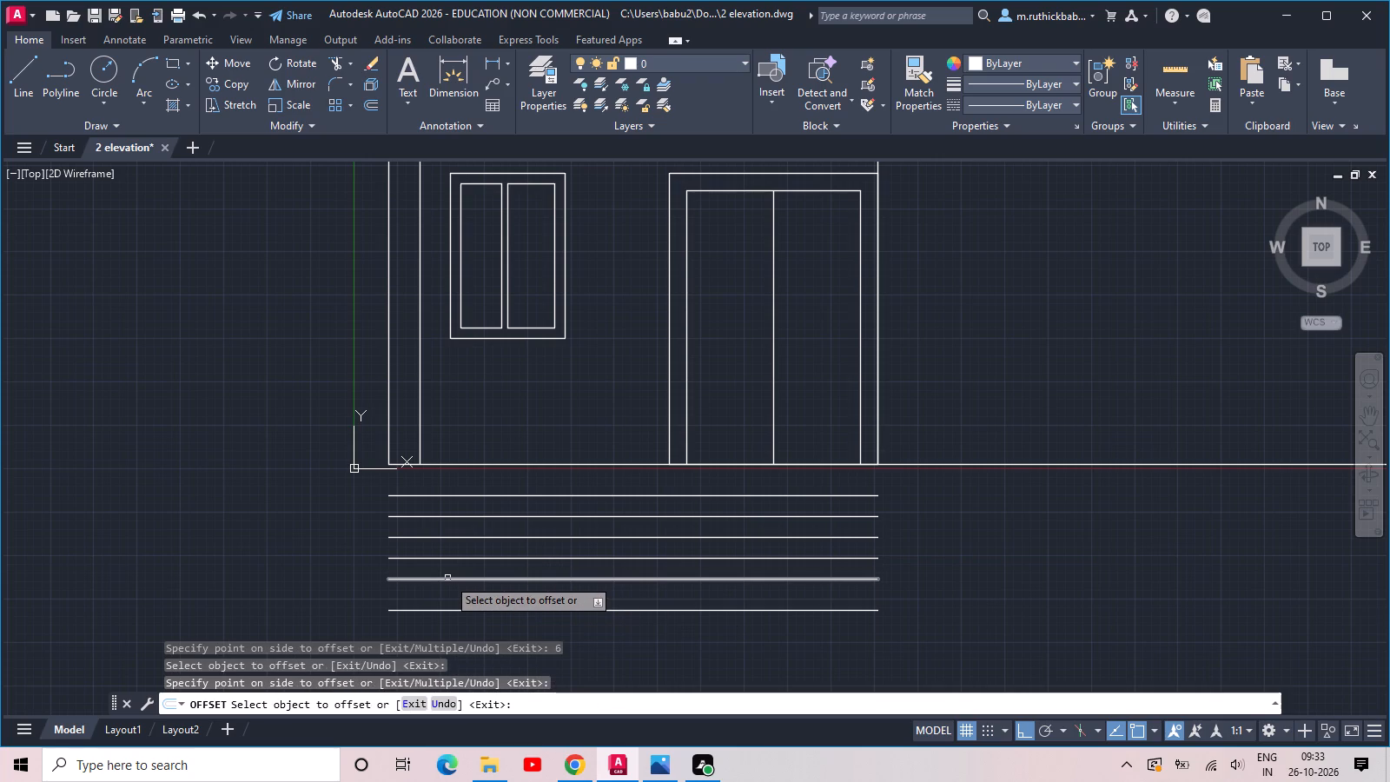
{"action": "key", "text": "Escape"}
{"action": "key", "text": "Escape"}
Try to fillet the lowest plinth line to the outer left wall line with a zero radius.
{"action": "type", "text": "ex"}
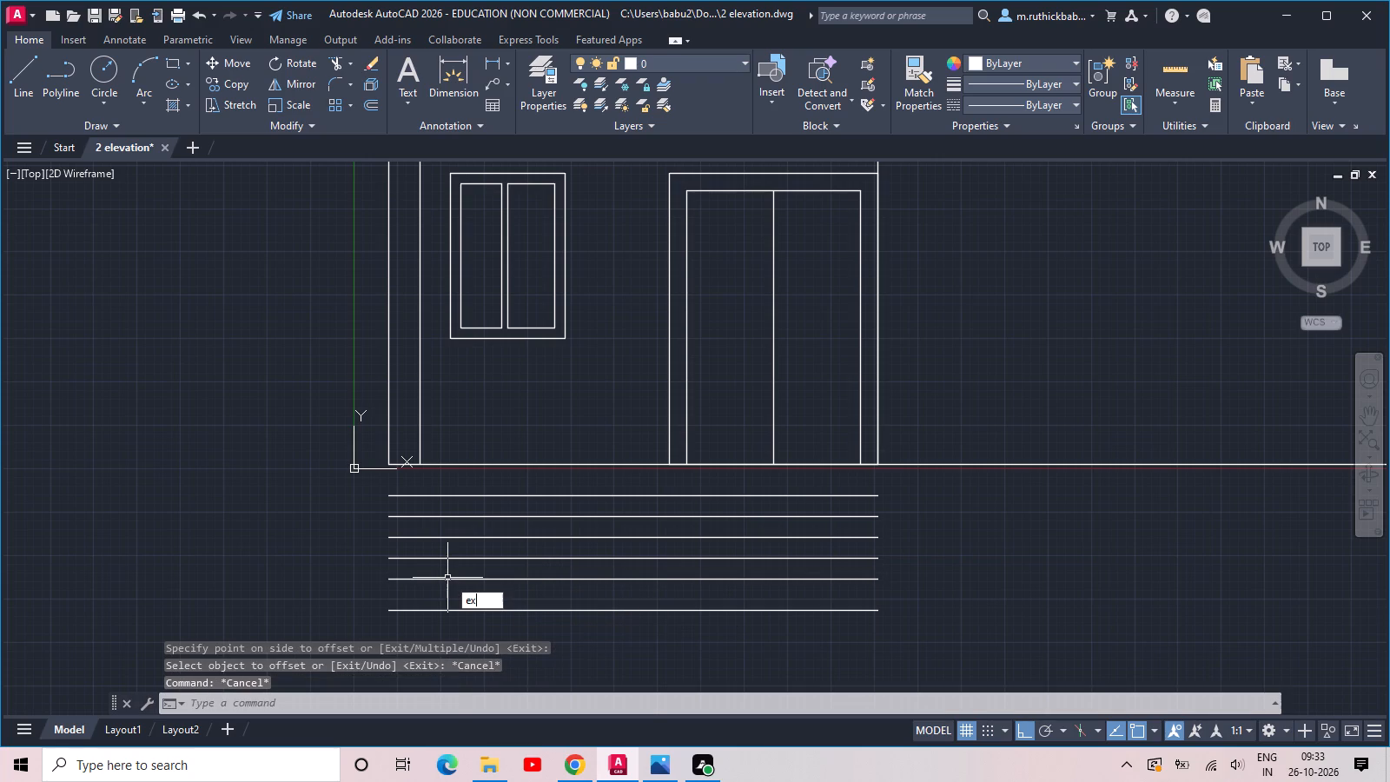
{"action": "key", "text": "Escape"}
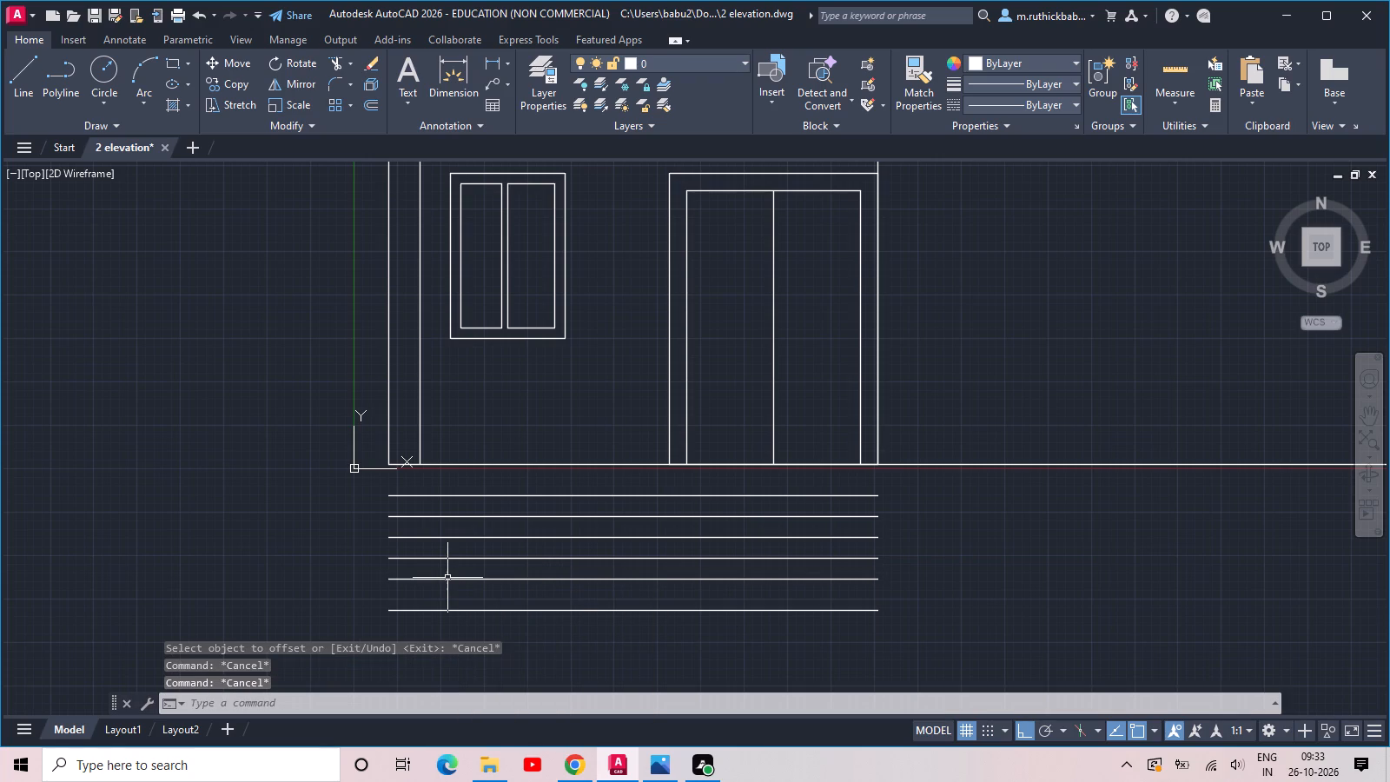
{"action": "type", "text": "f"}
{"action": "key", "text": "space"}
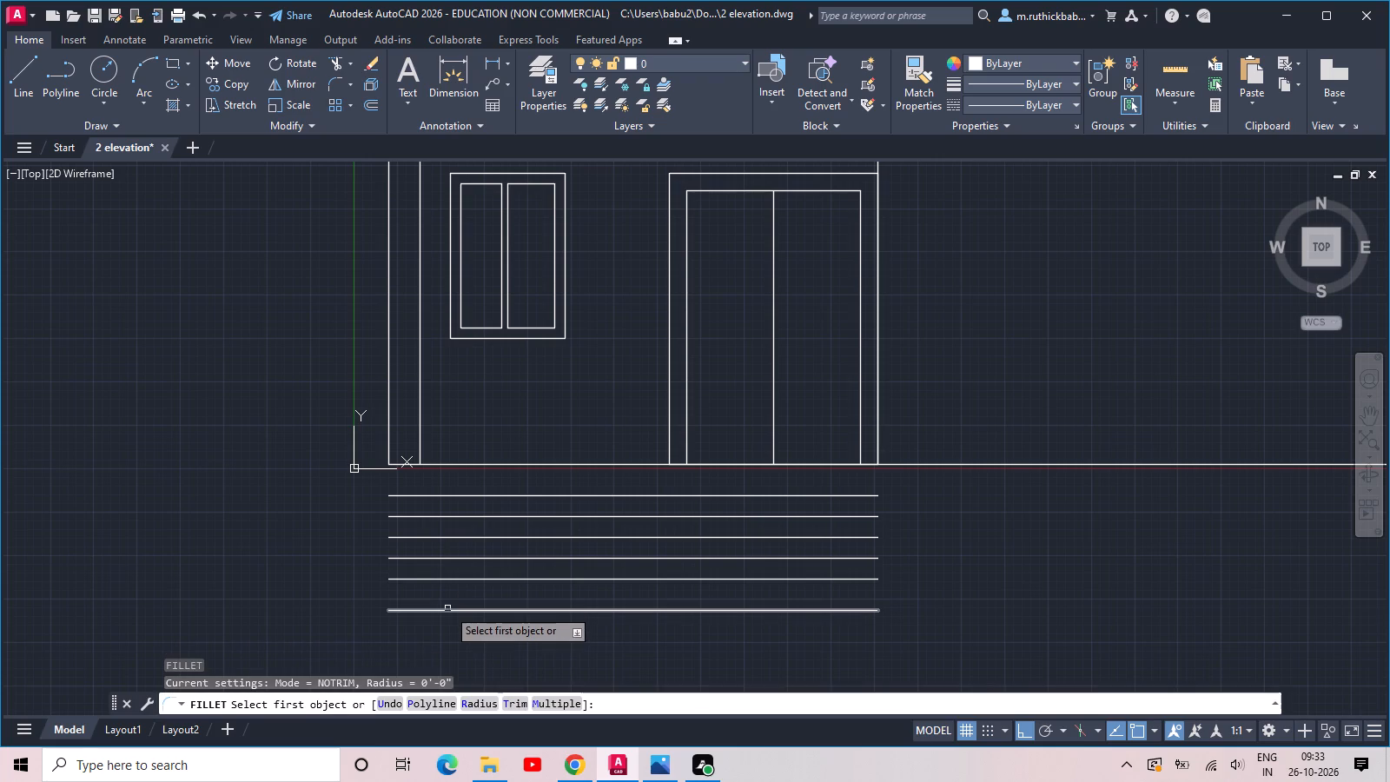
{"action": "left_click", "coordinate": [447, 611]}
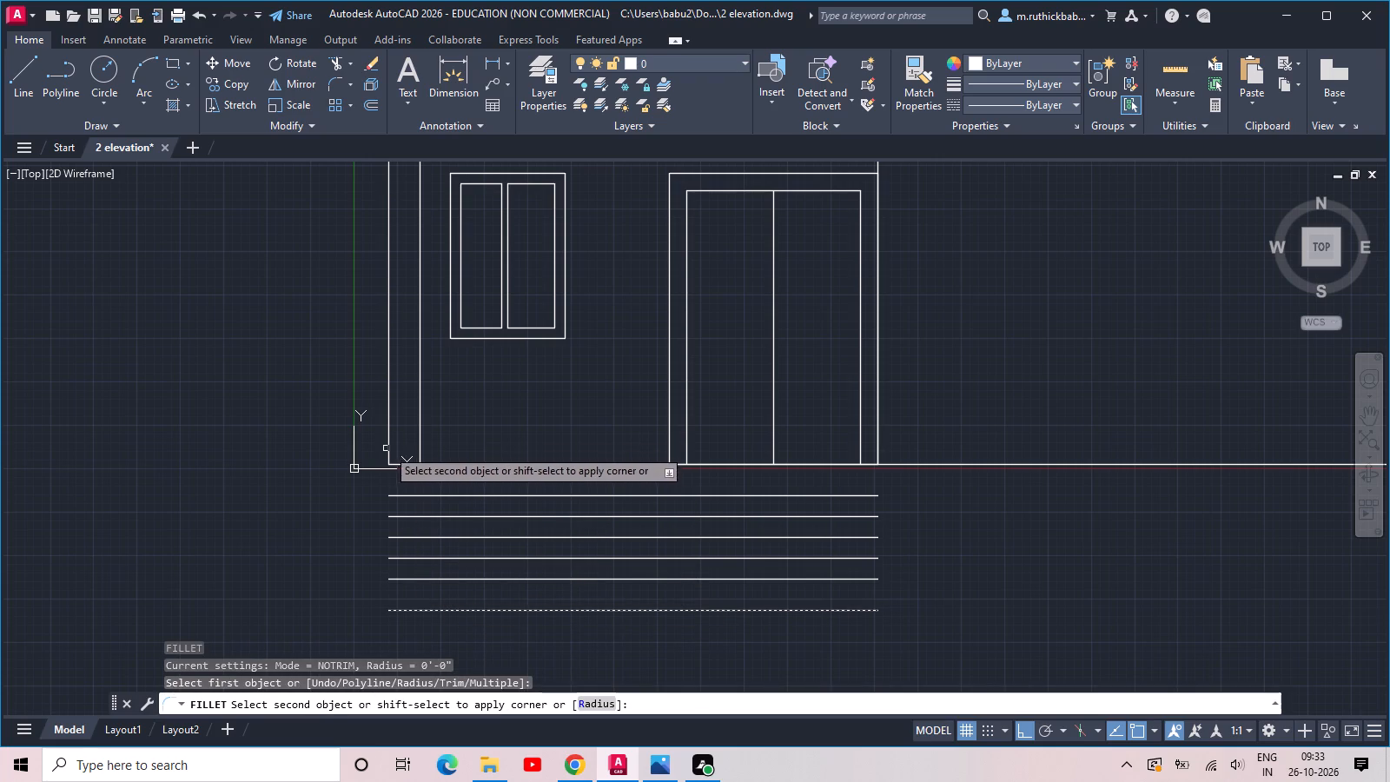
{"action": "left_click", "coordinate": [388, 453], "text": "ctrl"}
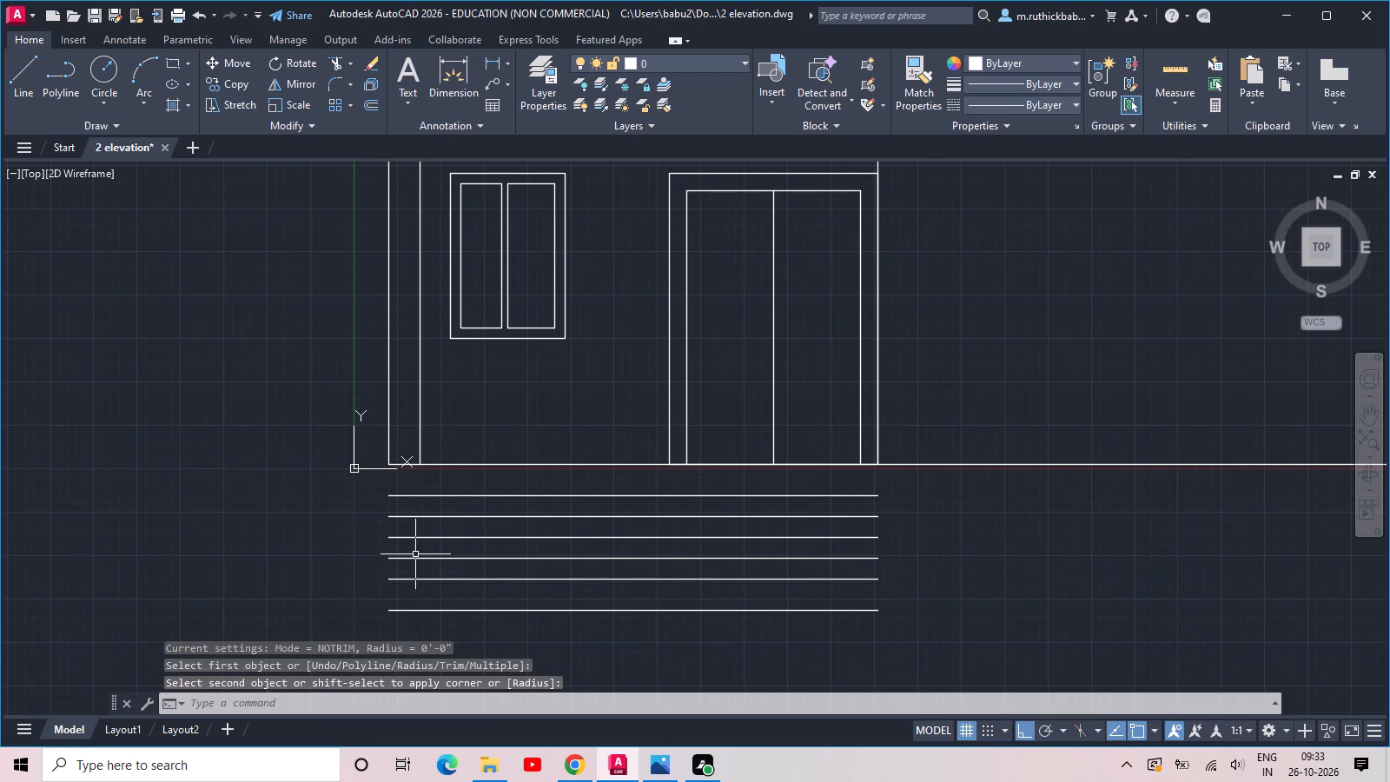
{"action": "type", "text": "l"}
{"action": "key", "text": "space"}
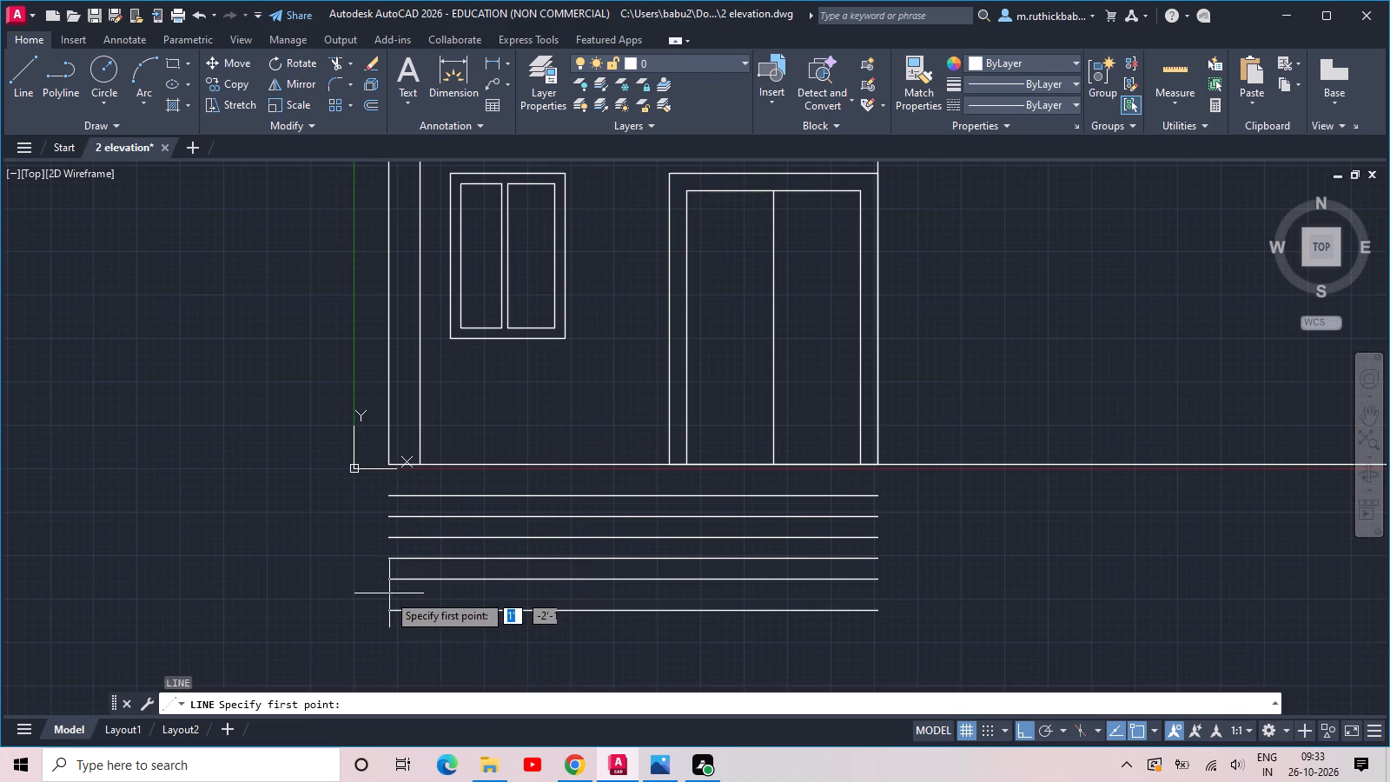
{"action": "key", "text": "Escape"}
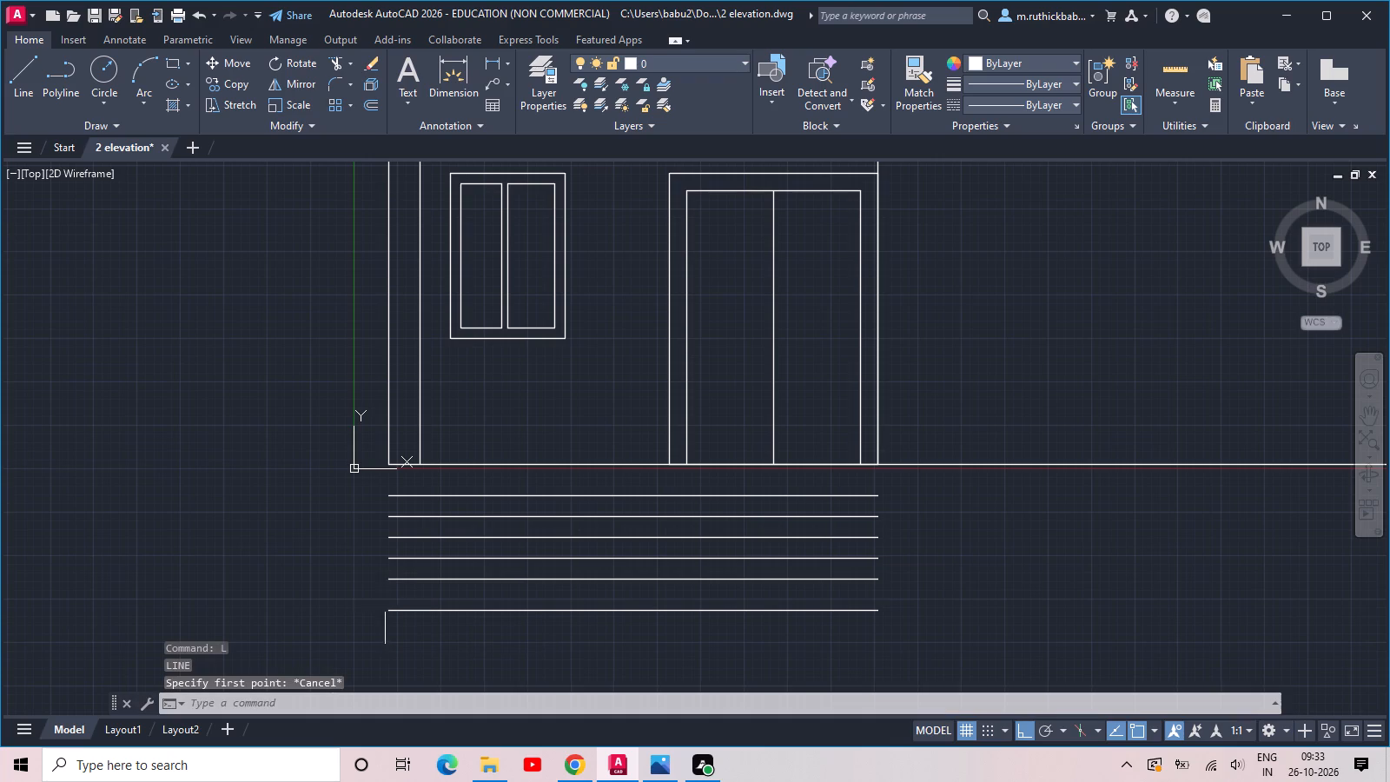
Fillet the lowest plinth line with the outer left wall line at zero radius so they meet in a corner.
{"action": "type", "text": "f"}
{"action": "key", "text": "space"}
{"action": "left_click", "coordinate": [417, 609]}
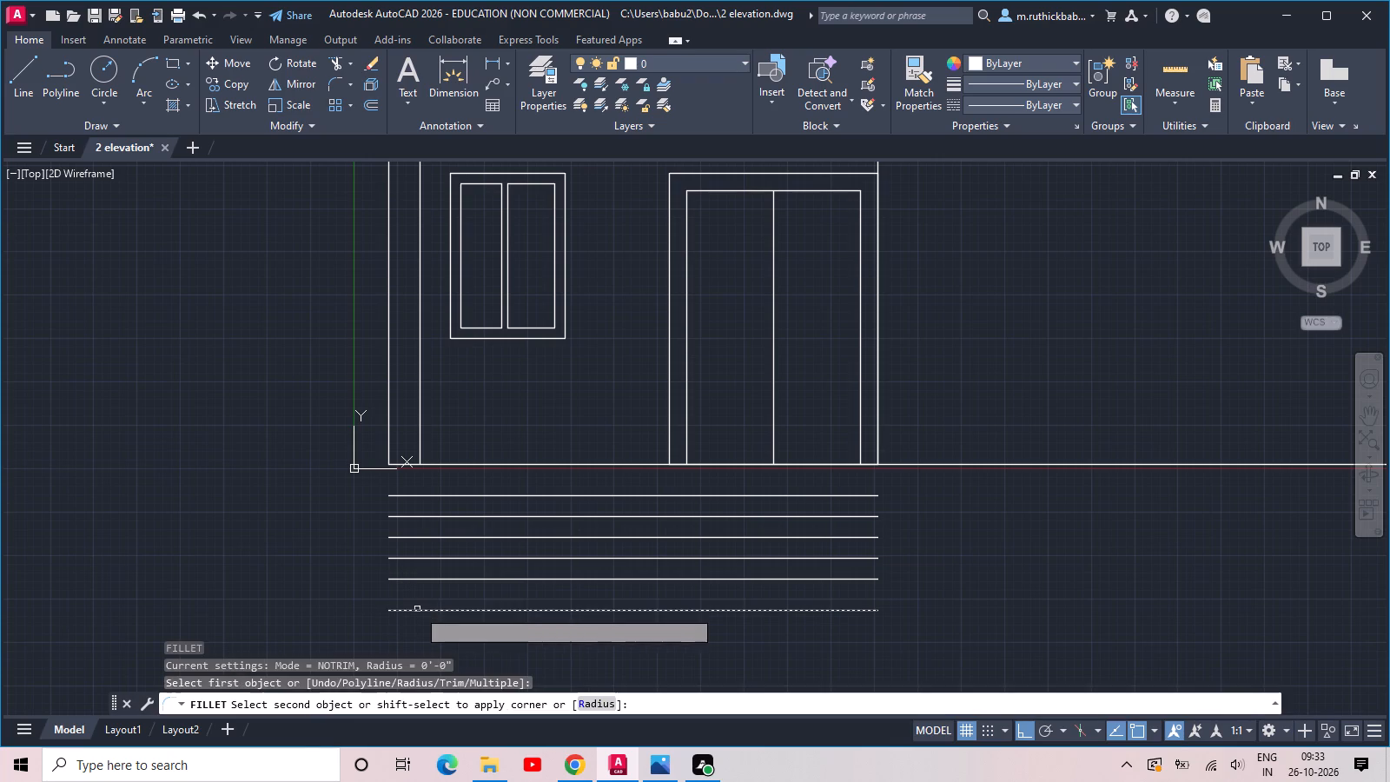
{"action": "left_click", "coordinate": [388, 431], "text": "shift"}
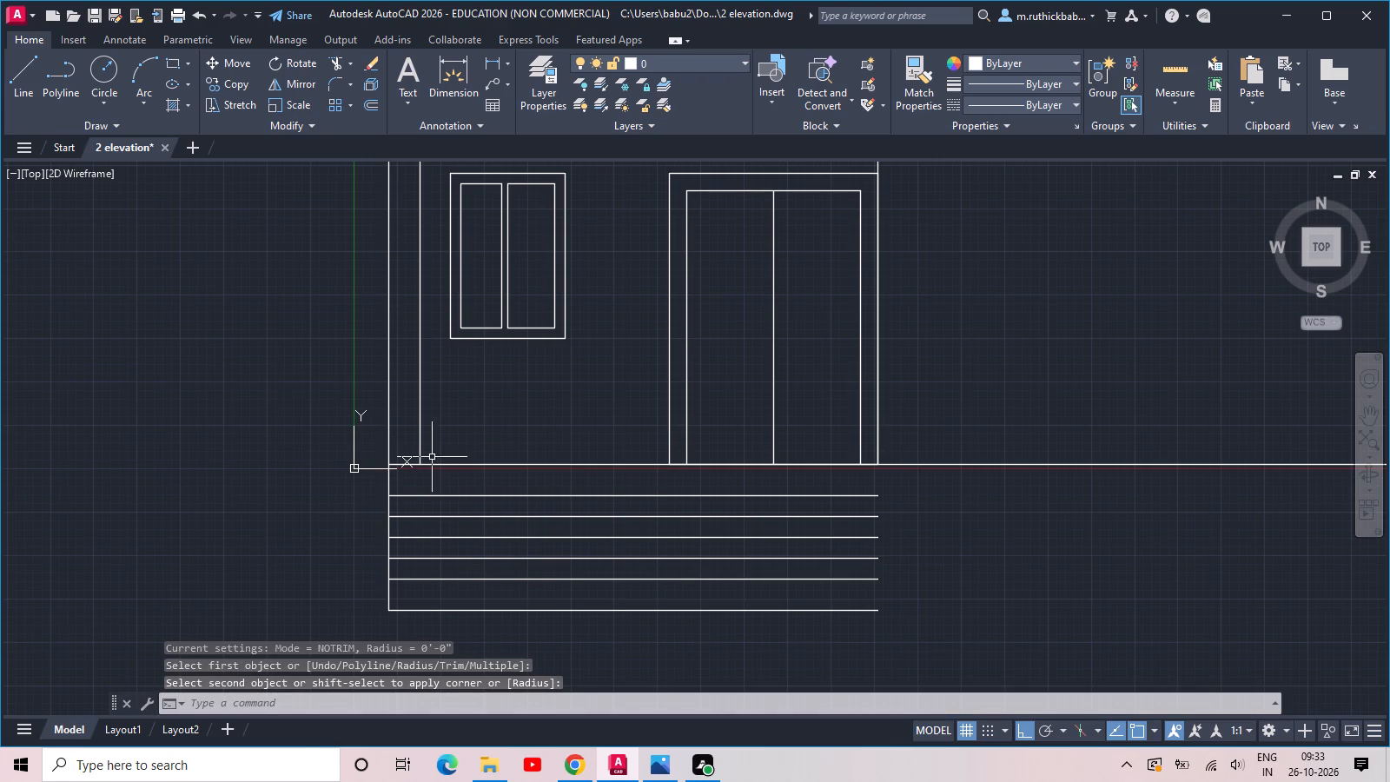
Fillet the inner left wall line to the second-lowest plinth line, extending it on to the lowest plinth line.
{"action": "key", "text": "space"}
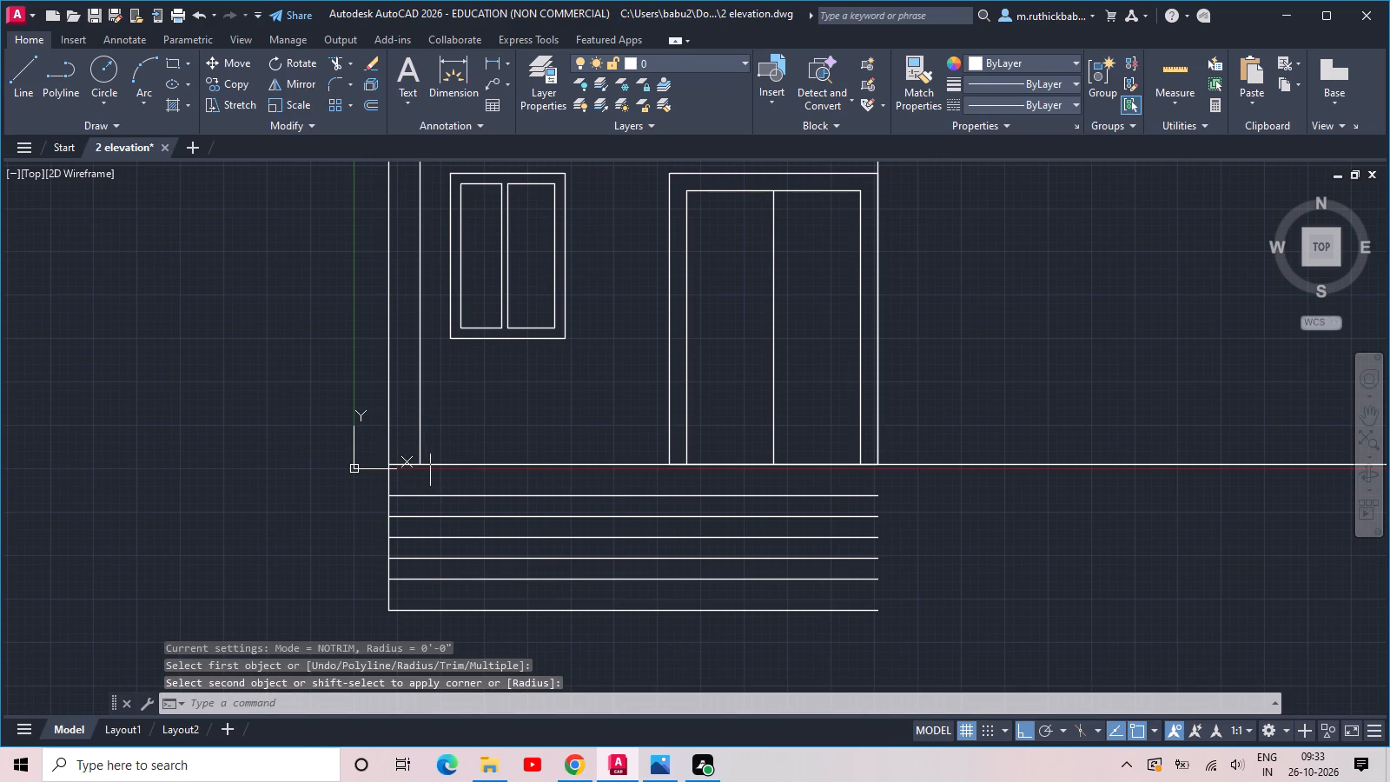
{"action": "left_click", "coordinate": [418, 434]}
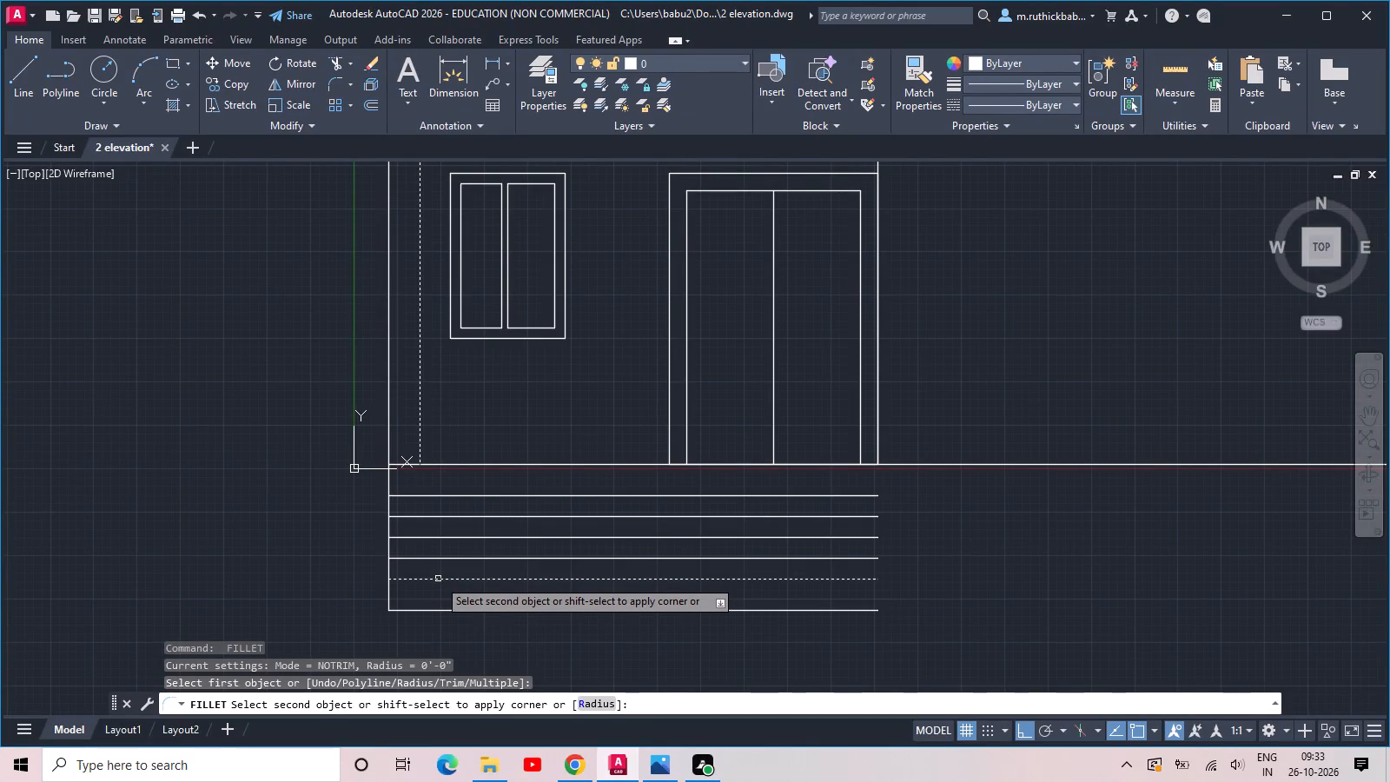
{"action": "left_click", "coordinate": [438, 579], "text": "shift"}
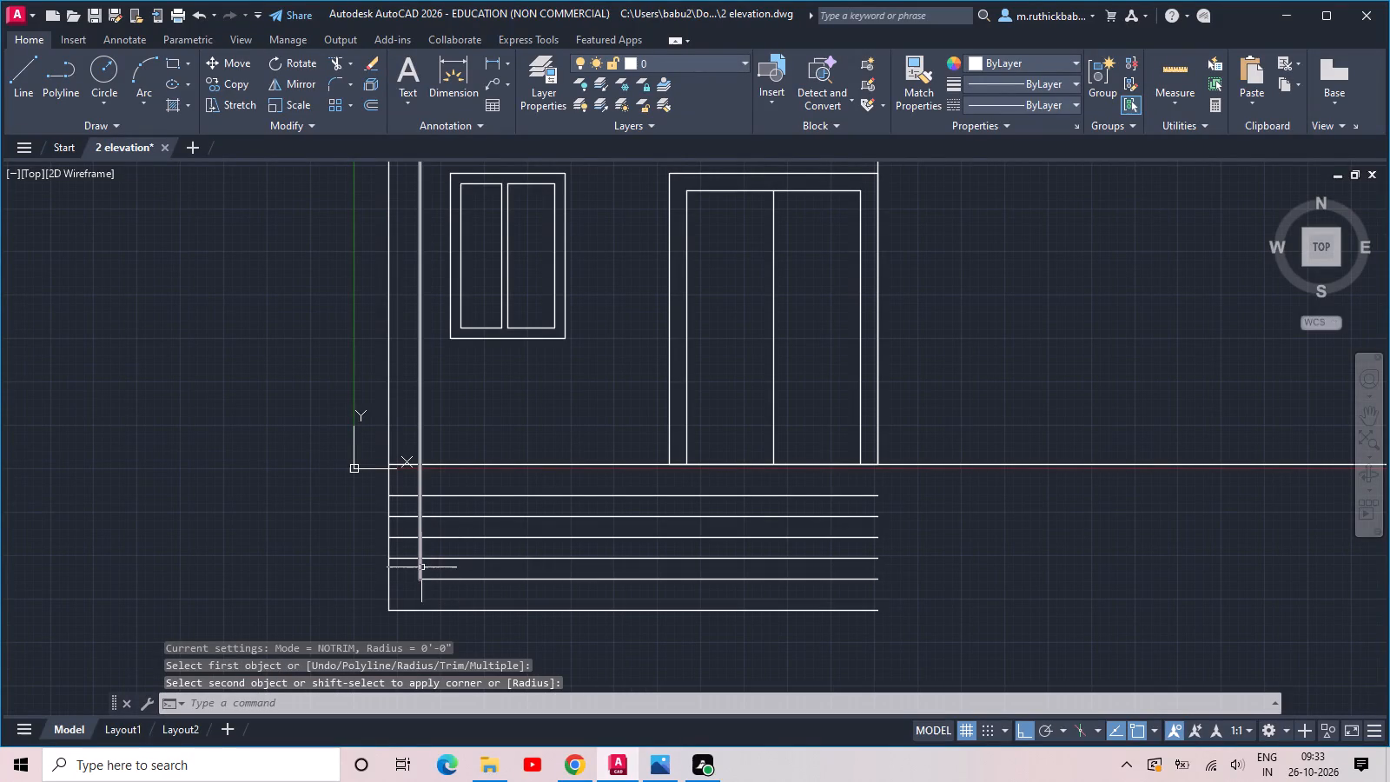
{"action": "type", "text": "ex"}
{"action": "key", "text": "space"}
{"action": "key", "text": "space"}
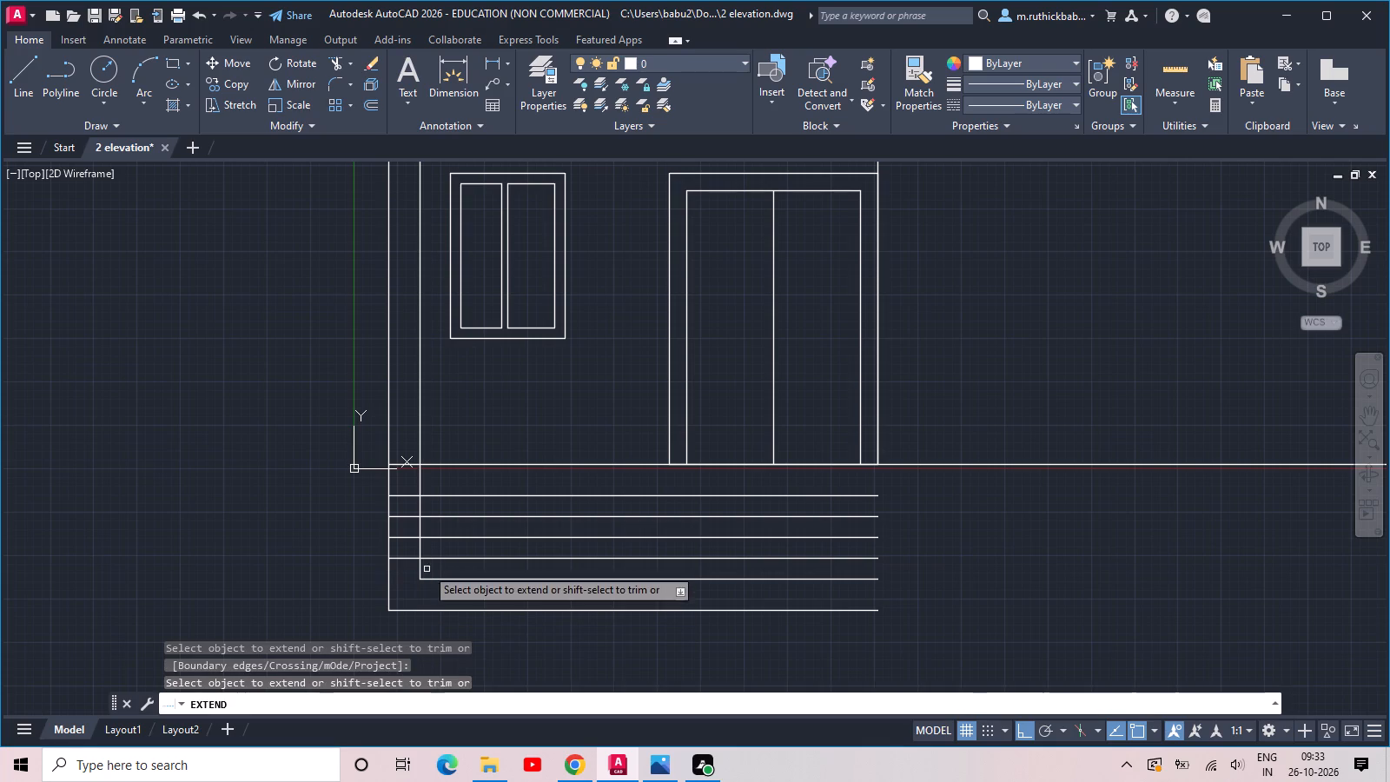
{"action": "left_click", "coordinate": [418, 566]}
{"action": "key", "text": "grave"}
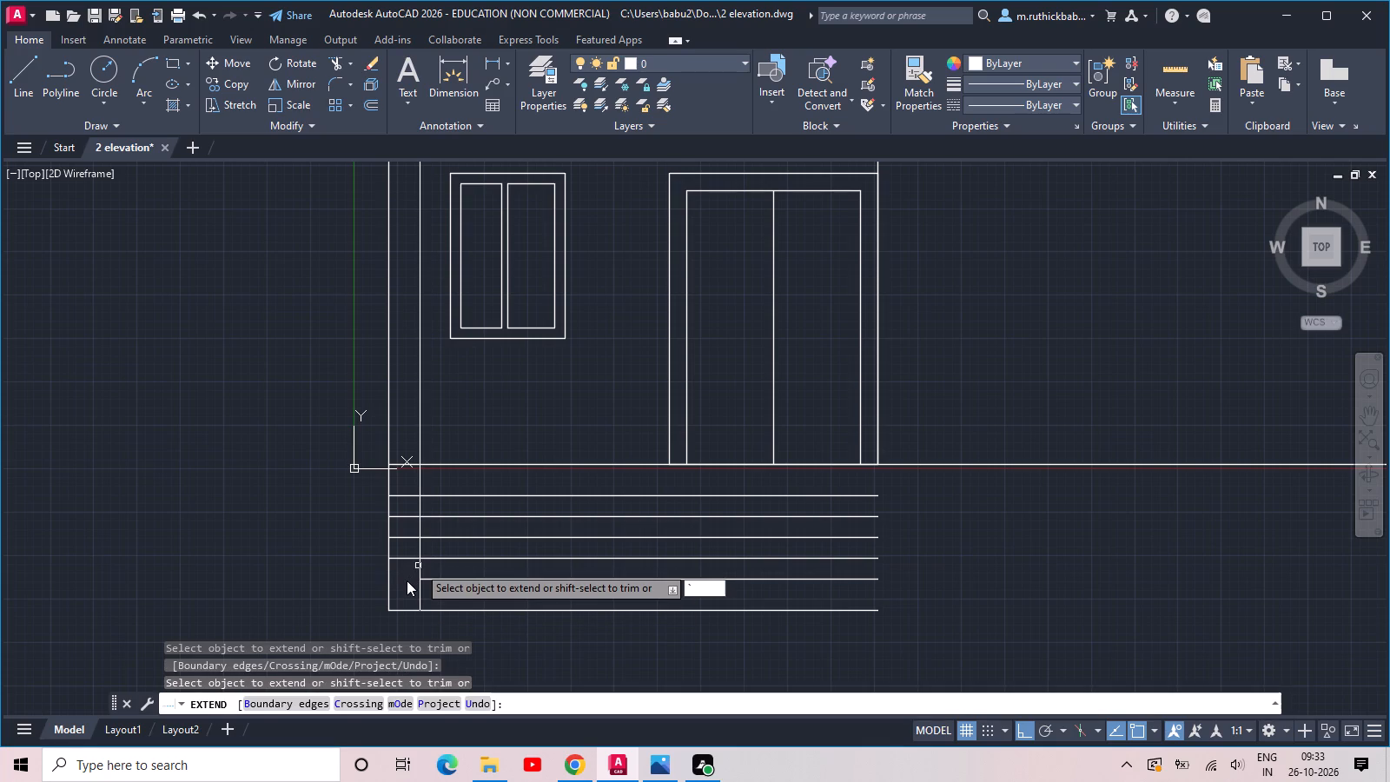
{"action": "key", "text": "Escape"}
Trim the plinth lines between the outer and inner left wall lines, keeping the base line and lowest line.
{"action": "type", "text": "tr"}
{"action": "key", "text": "space"}
{"action": "left_click", "coordinate": [407, 588]}
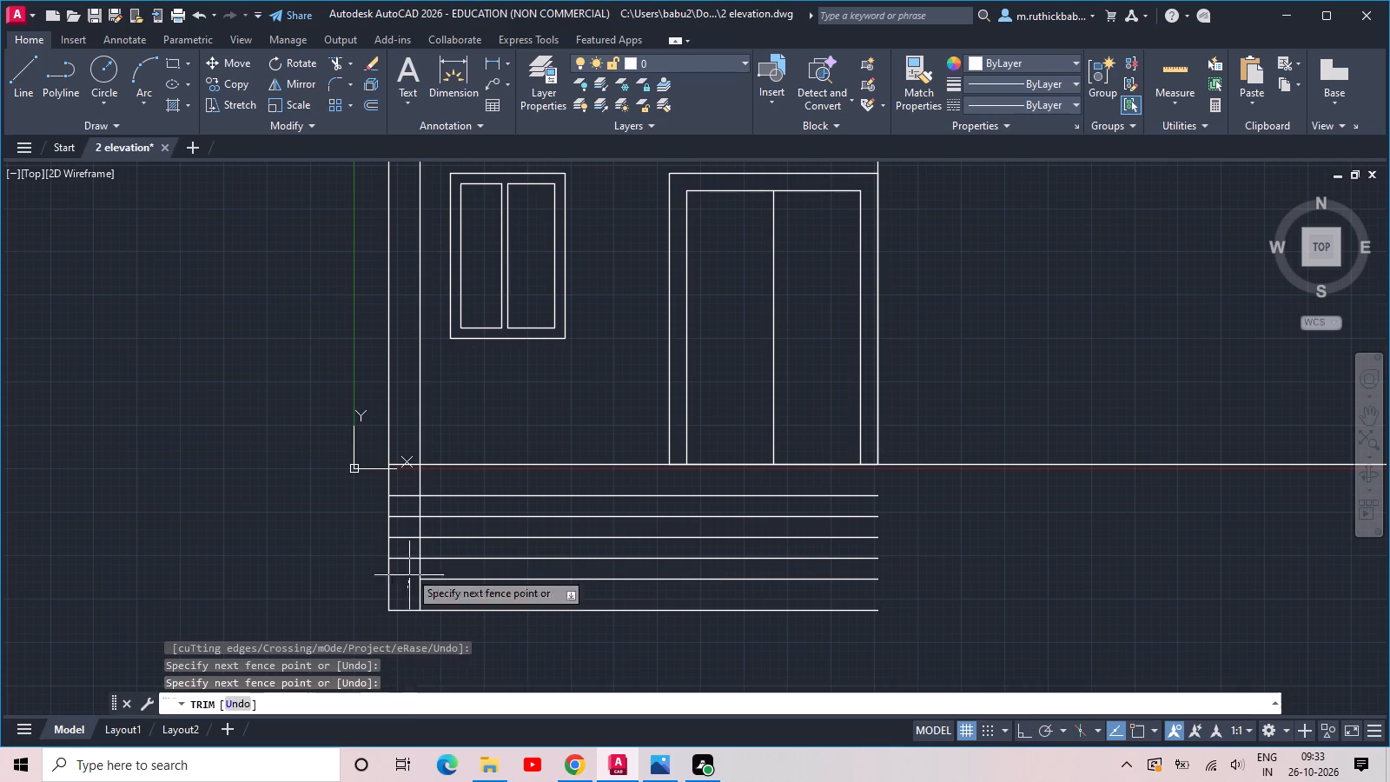
{"action": "left_click", "coordinate": [407, 487]}
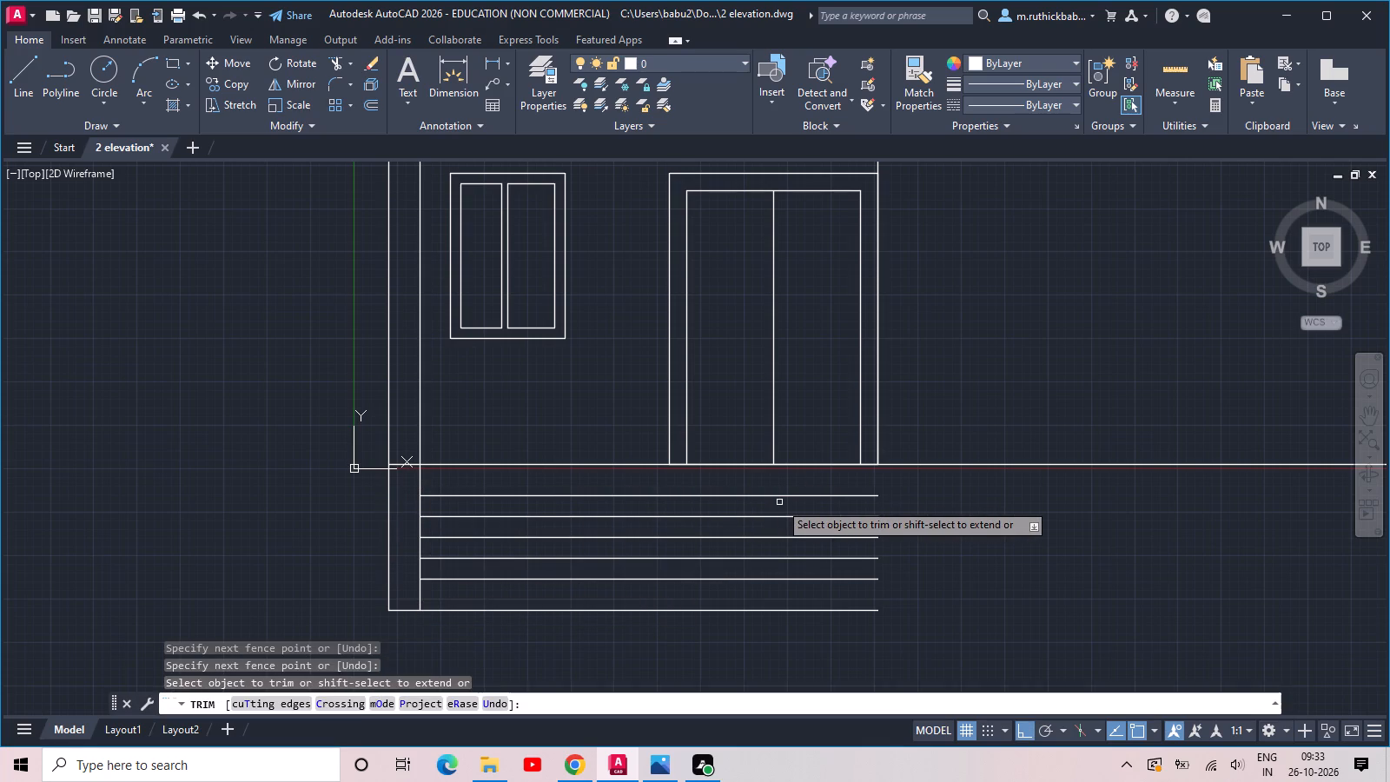
{"action": "key", "text": "Escape"}
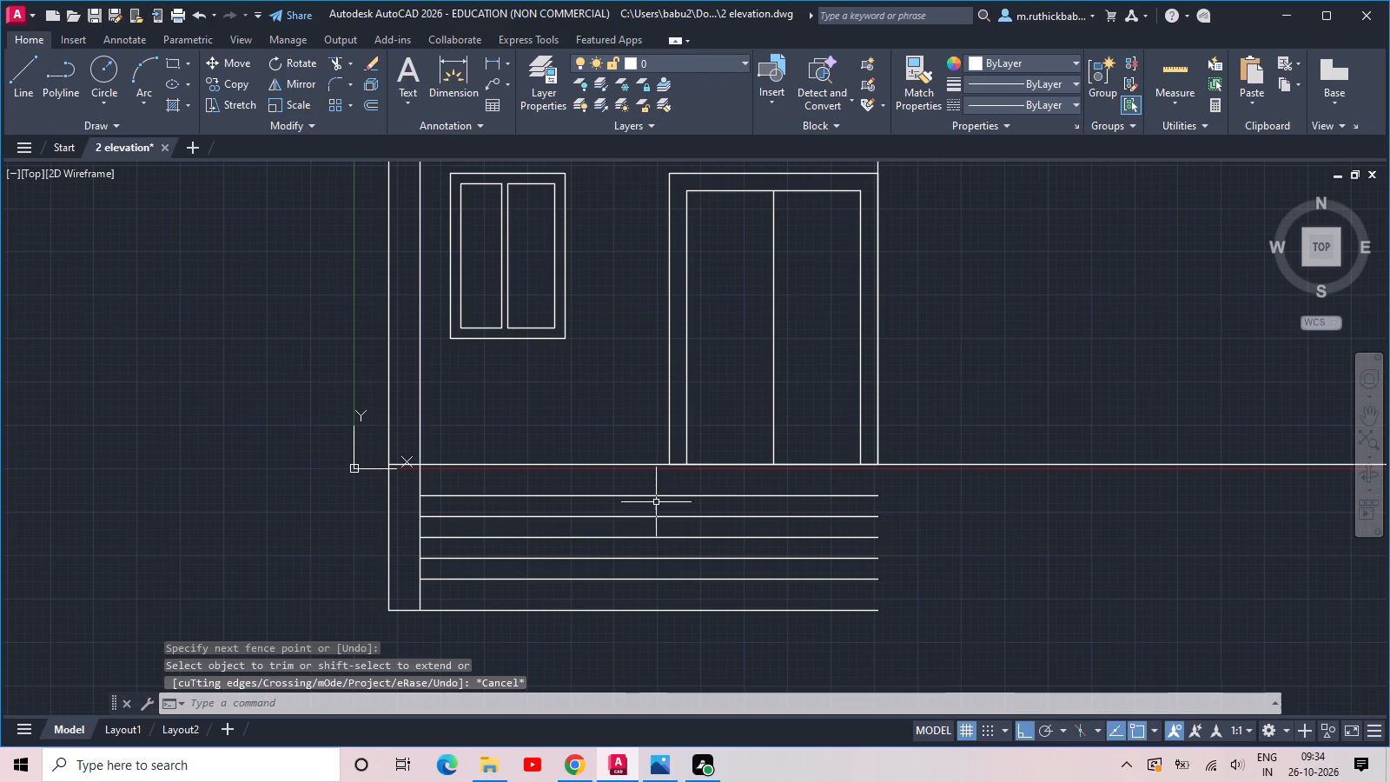
Draw a vertical line from the door frame's lower-left corner down to the lowest plinth line.
{"action": "type", "text": "l"}
{"action": "key", "text": "space"}
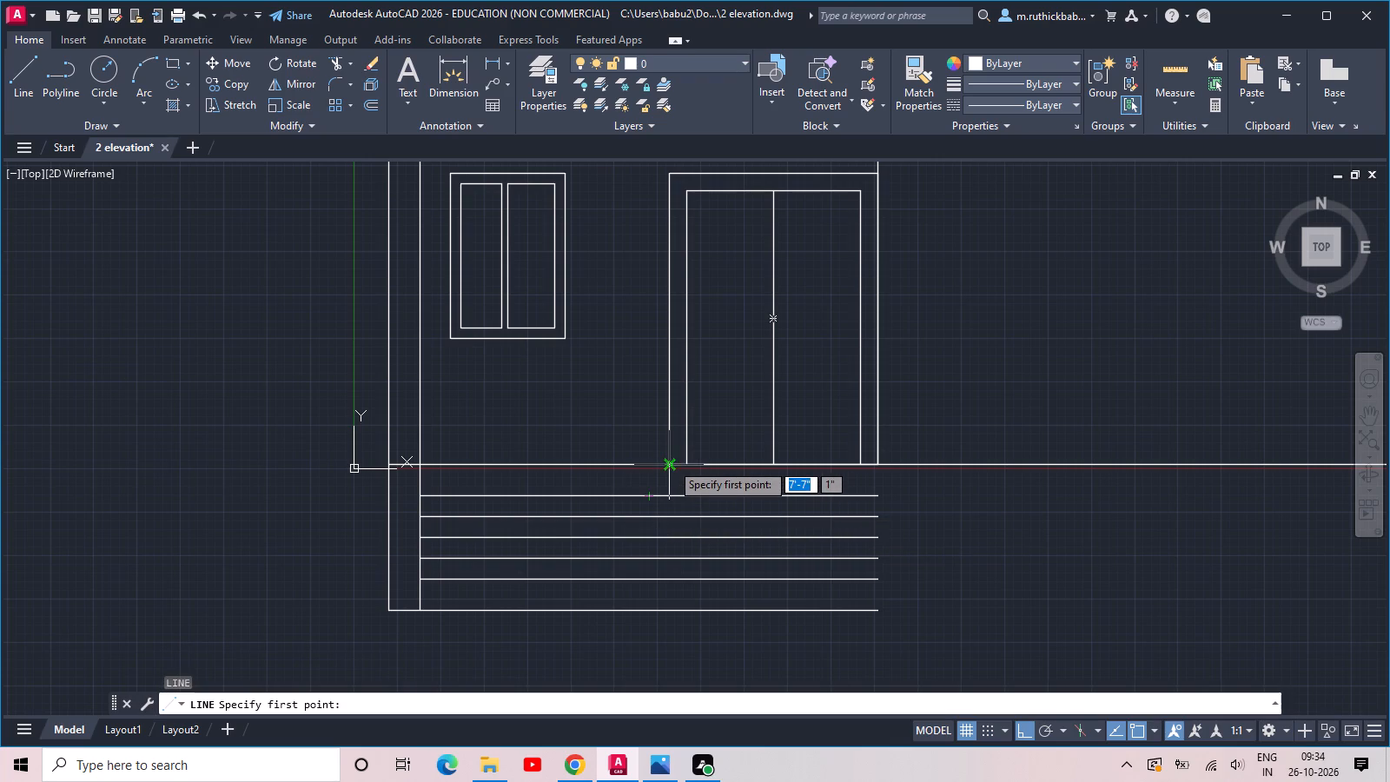
{"action": "left_click", "coordinate": [667, 467]}
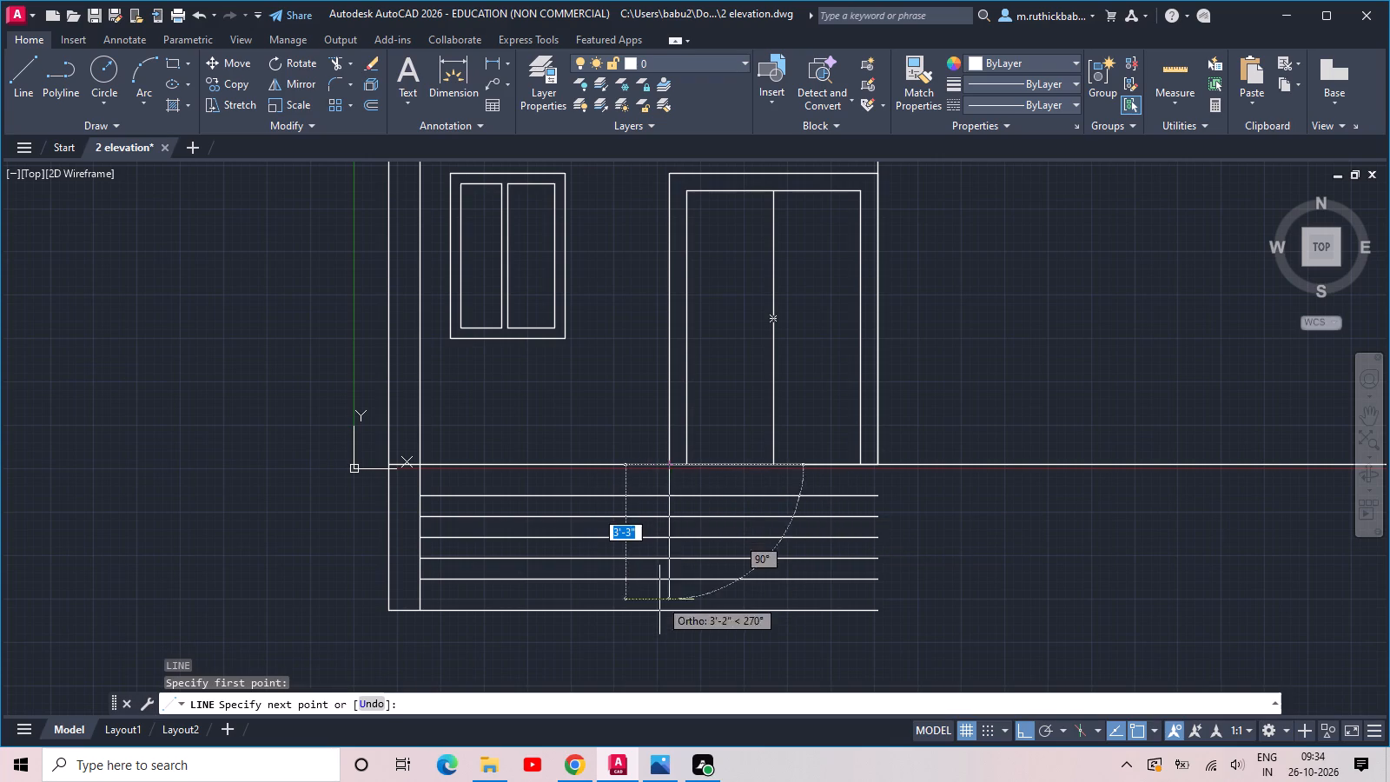
{"action": "left_click", "coordinate": [667, 609]}
{"action": "key", "text": "Escape"}
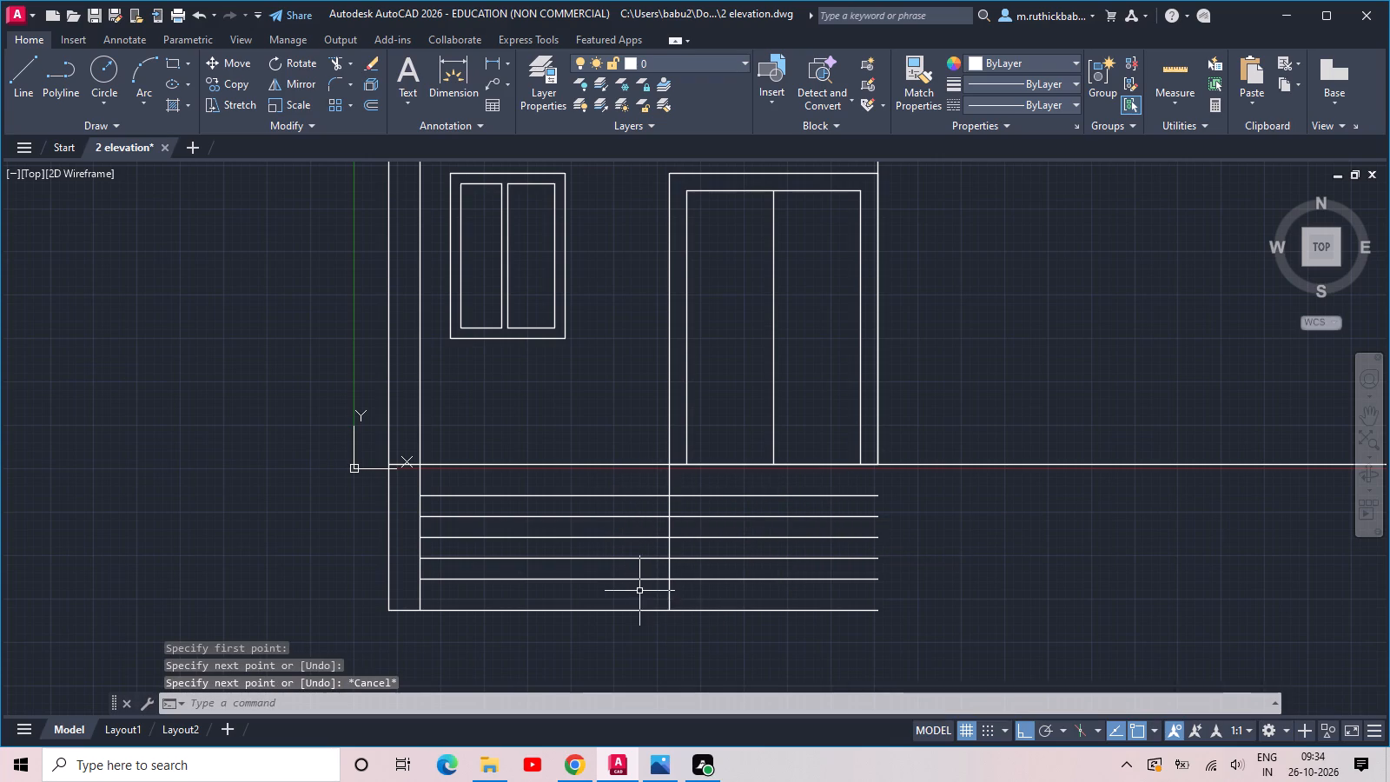
Trim the five plinth lines between the inner left wall line and the vertical line below the door frame.
{"action": "type", "text": "tr"}
{"action": "key", "text": "space"}
{"action": "left_click", "coordinate": [625, 588]}
{"action": "left_click", "coordinate": [608, 496]}
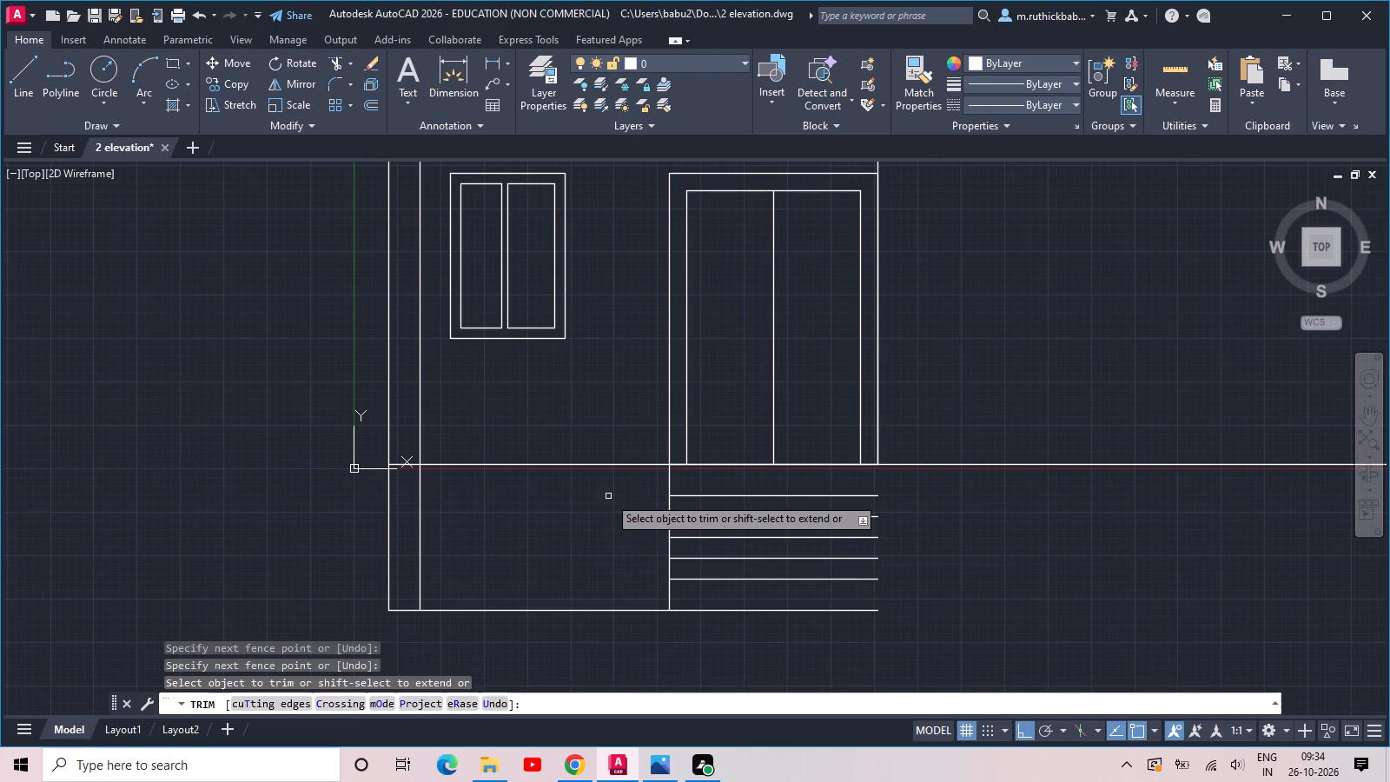
{"action": "key", "text": "Escape"}
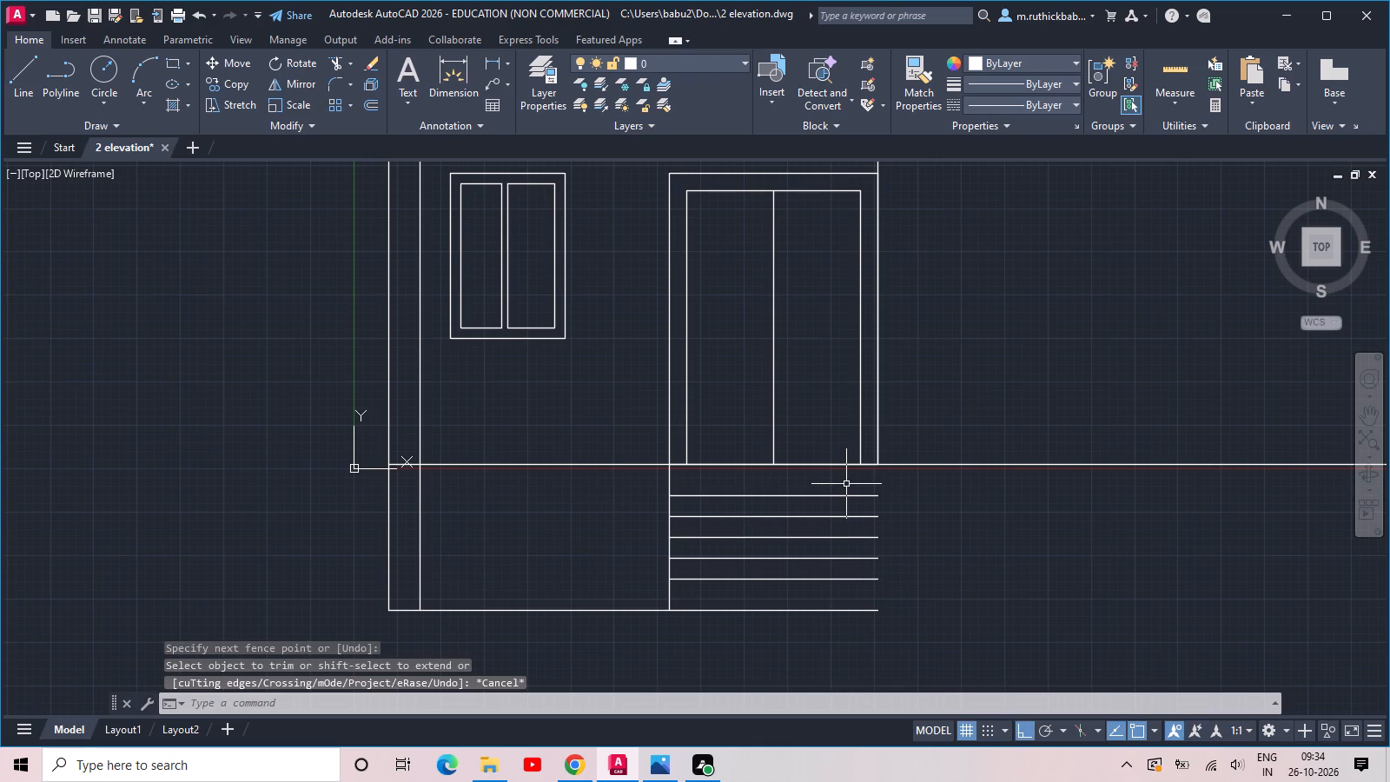
Draw a vertical line from the door frame's lower-right corner down to the end of the lowest plinth line.
{"action": "type", "text": "ex"}
{"action": "key", "text": "space"}
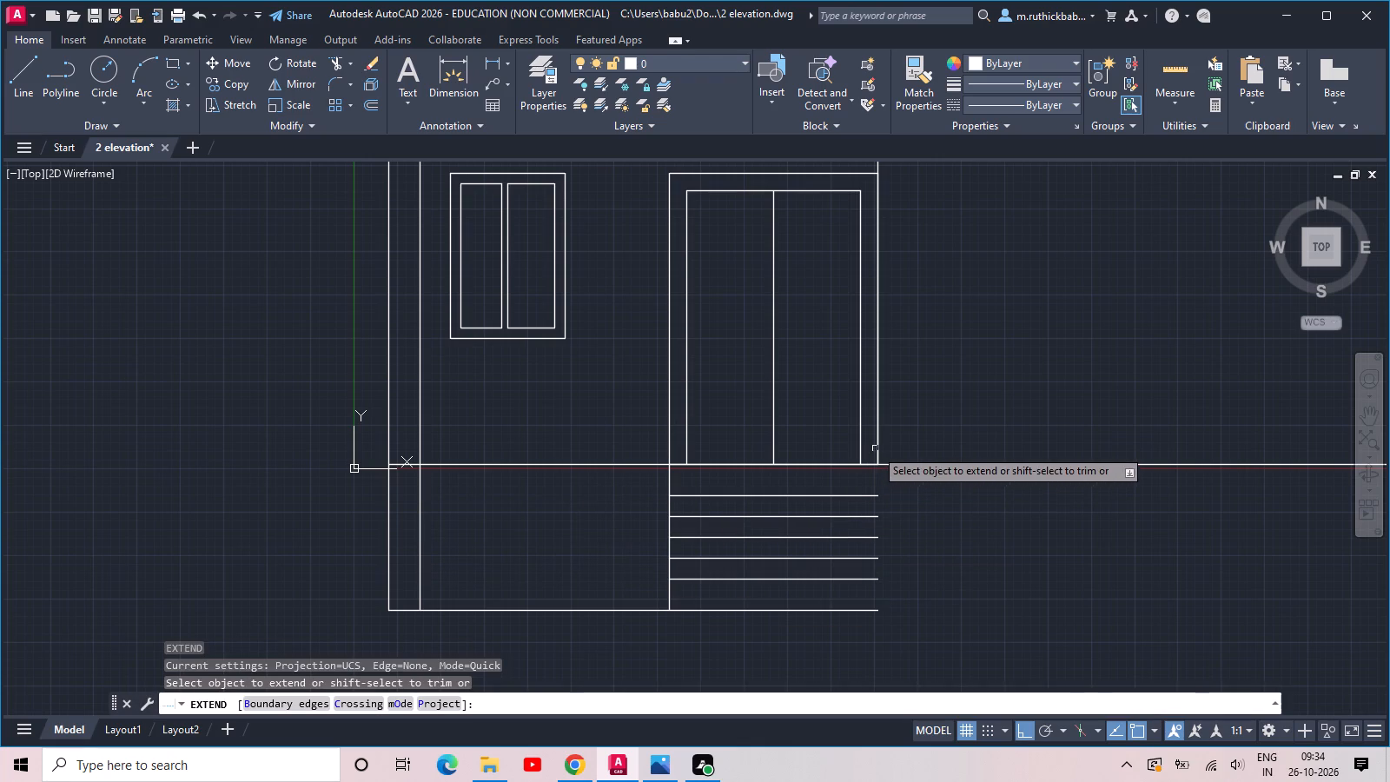
{"action": "key", "text": "Escape"}
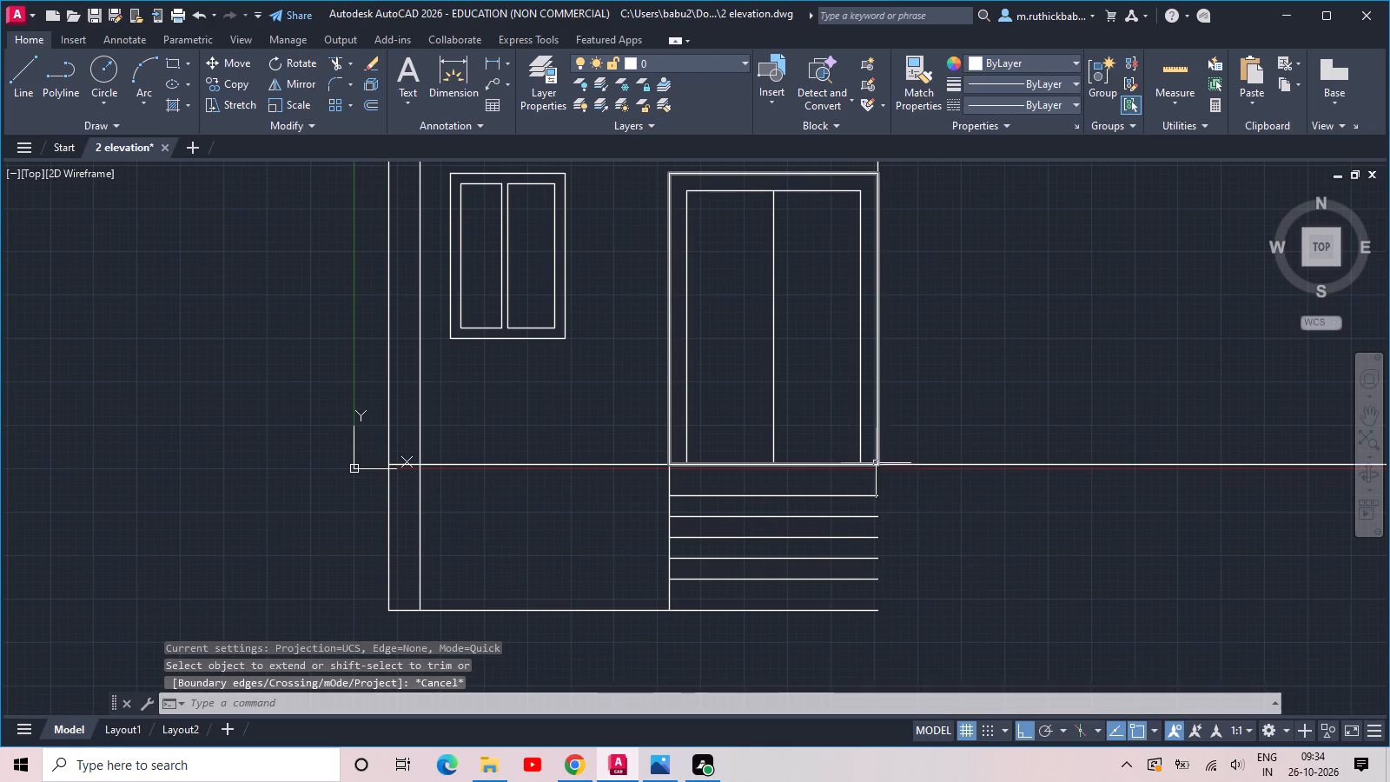
{"action": "type", "text": "l"}
{"action": "key", "text": "space"}
{"action": "left_click", "coordinate": [876, 470]}
{"action": "left_click", "coordinate": [880, 613]}
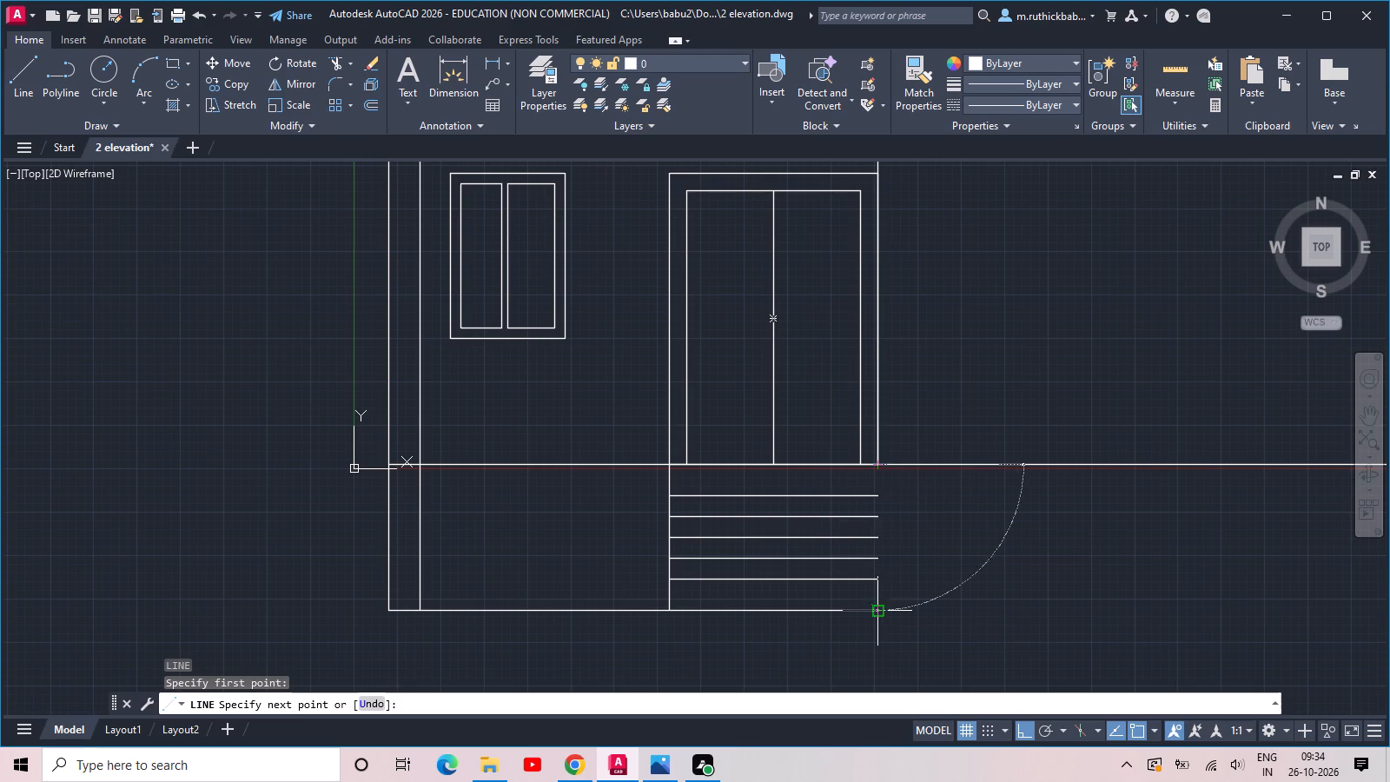
{"action": "key", "text": "Escape"}
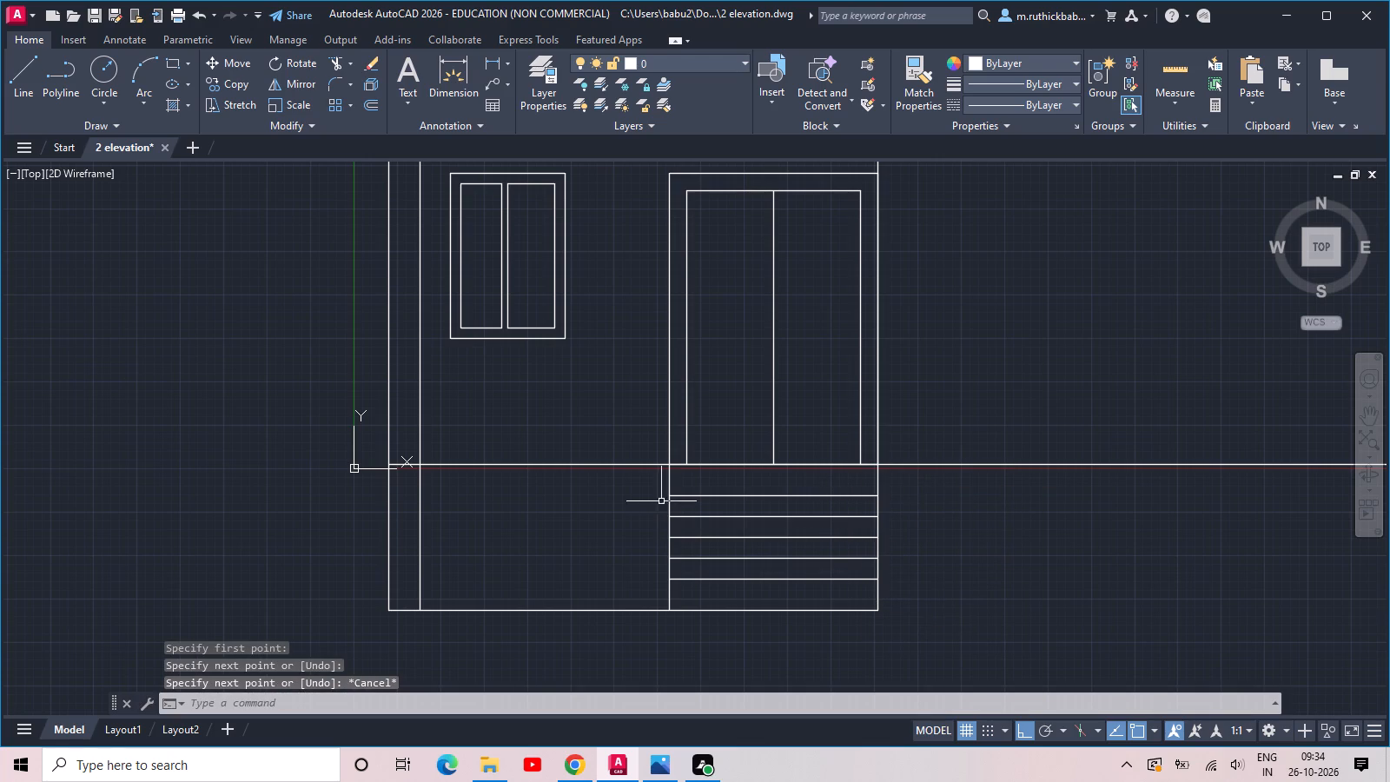
Extend the topmost step line below the door leftward to the inner left wall line.
{"action": "scroll", "coordinate": [655, 485], "scroll_direction": "up", "scroll_amount": 1}
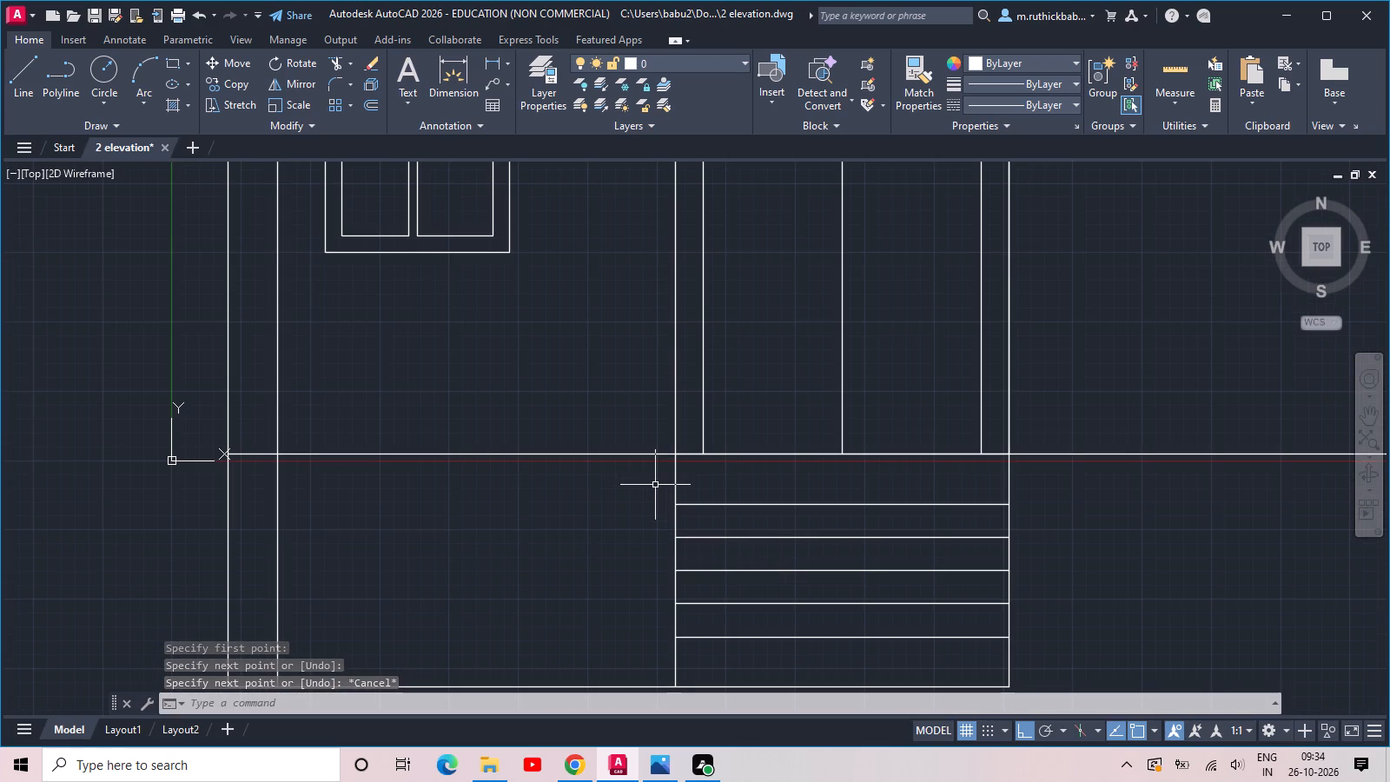
{"action": "type", "text": "ex"}
{"action": "key", "text": "space"}
{"action": "left_click", "coordinate": [716, 503]}
{"action": "key", "text": "Escape"}
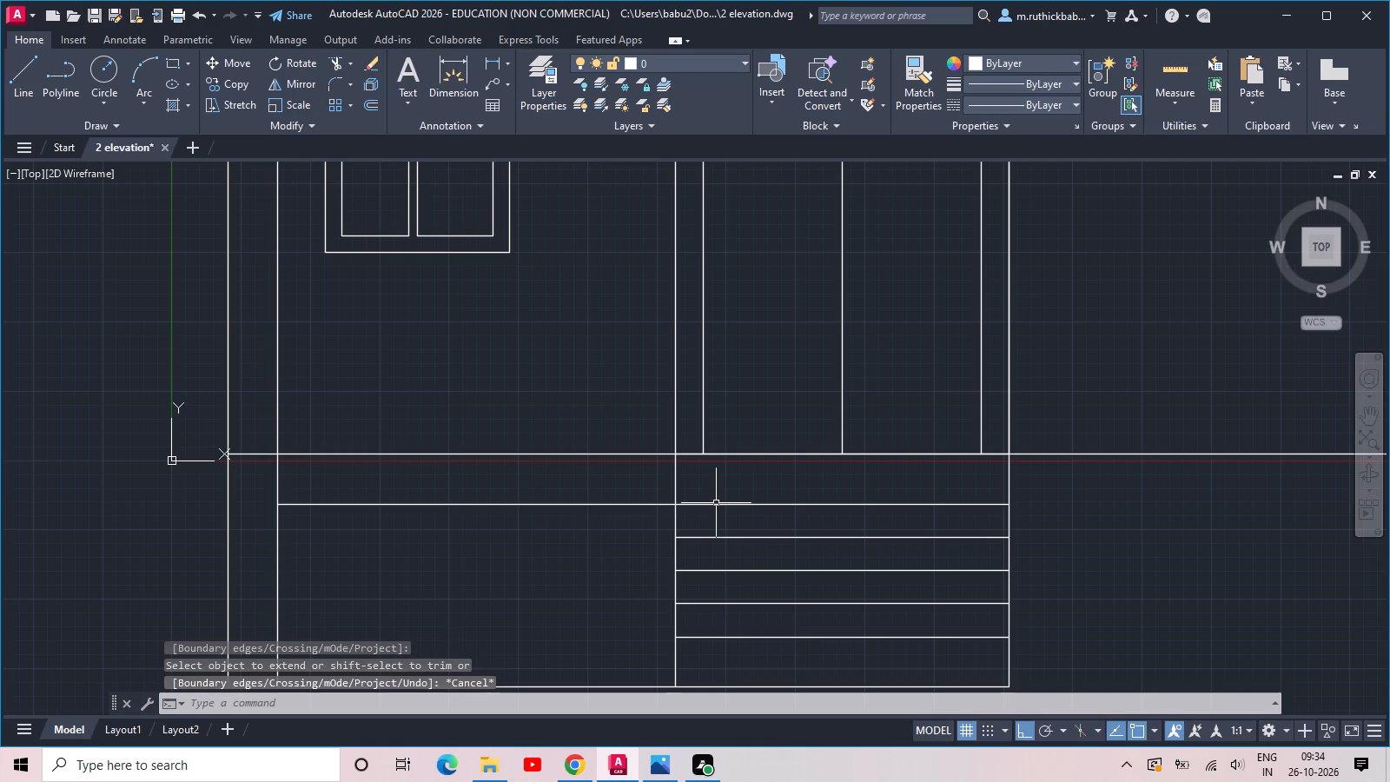
Trim the steps' left vertical line between the base line and the topmost step line.
{"action": "type", "text": "tr"}
{"action": "key", "text": "space"}
{"action": "left_click", "coordinate": [705, 493]}
{"action": "left_click", "coordinate": [658, 487]}
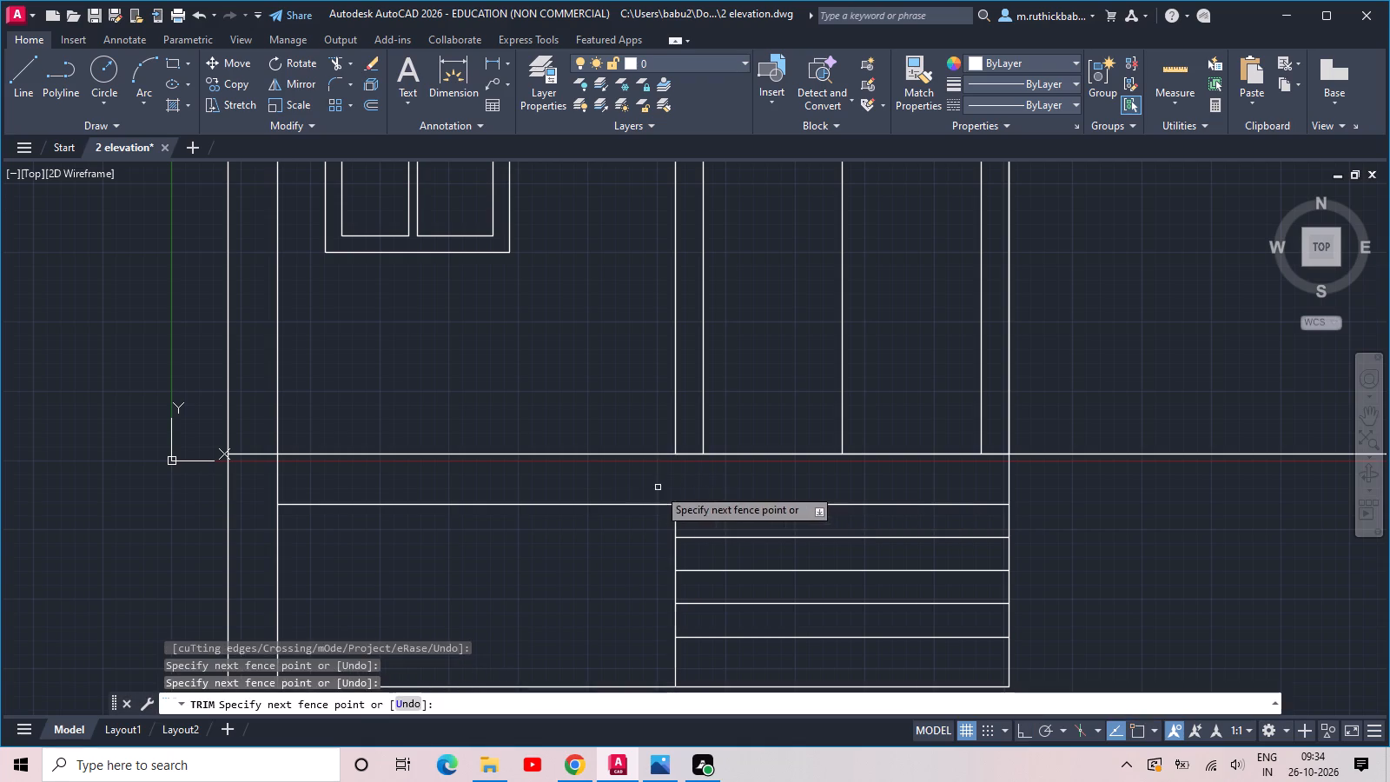
{"action": "key", "text": "Escape"}
Draw an upright rectangle freehand in the wall section to the right of the door for a second window.
{"action": "scroll", "coordinate": [658, 487], "scroll_direction": "down", "scroll_amount": 3}
{"action": "middle_click_drag", "start_coordinate": [650, 487], "coordinate": [549, 513]}
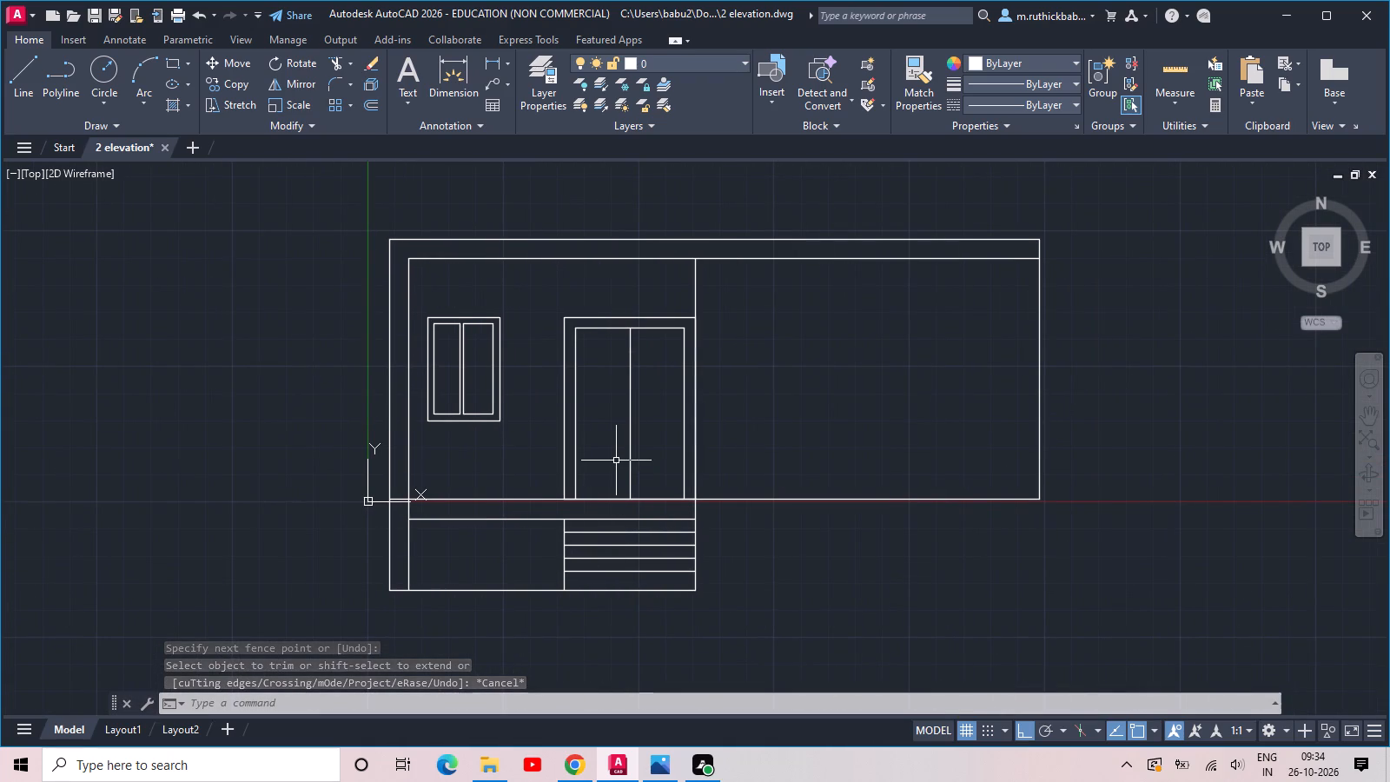
{"action": "middle_click_drag", "start_coordinate": [787, 422], "coordinate": [646, 527]}
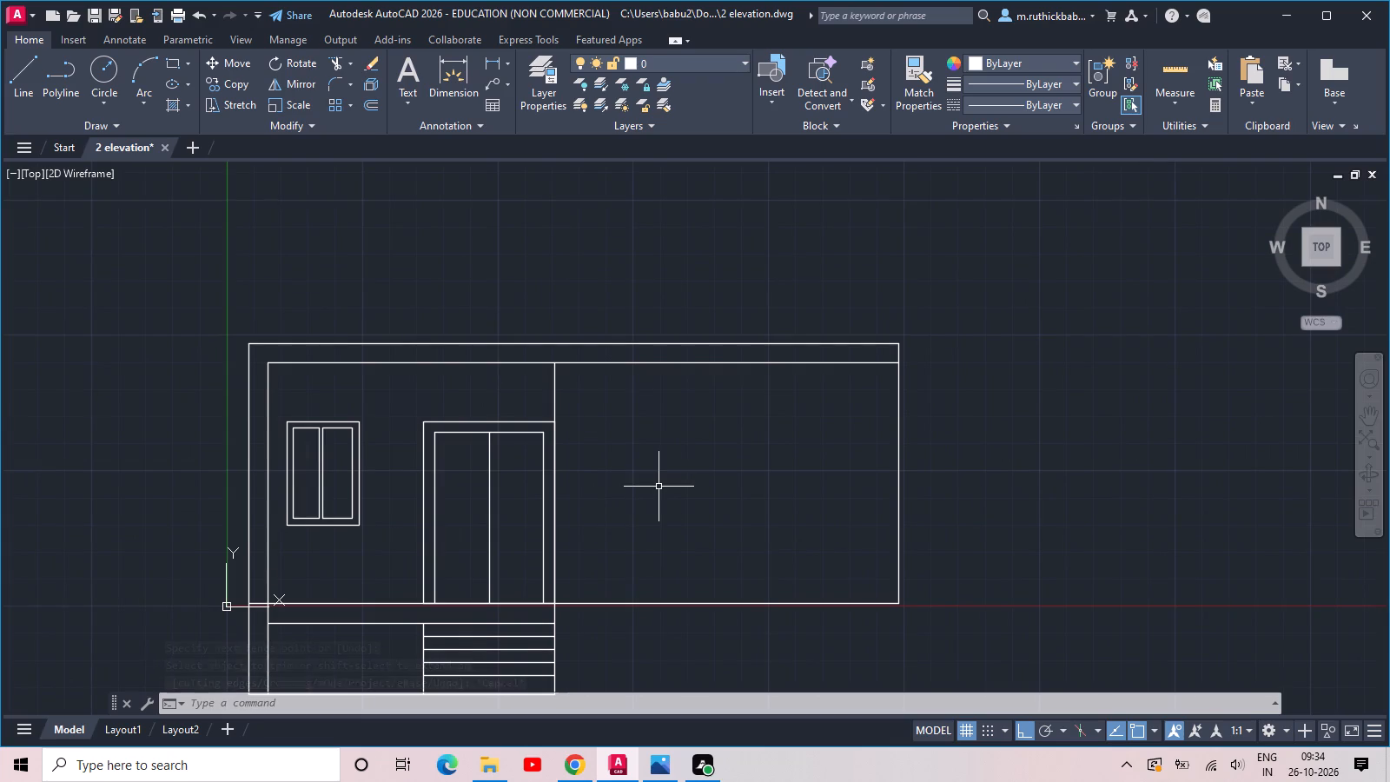
{"action": "type", "text": "rec"}
{"action": "key", "text": "space"}
{"action": "left_click_drag", "start_coordinate": [627, 396], "coordinate": [633, 408]}
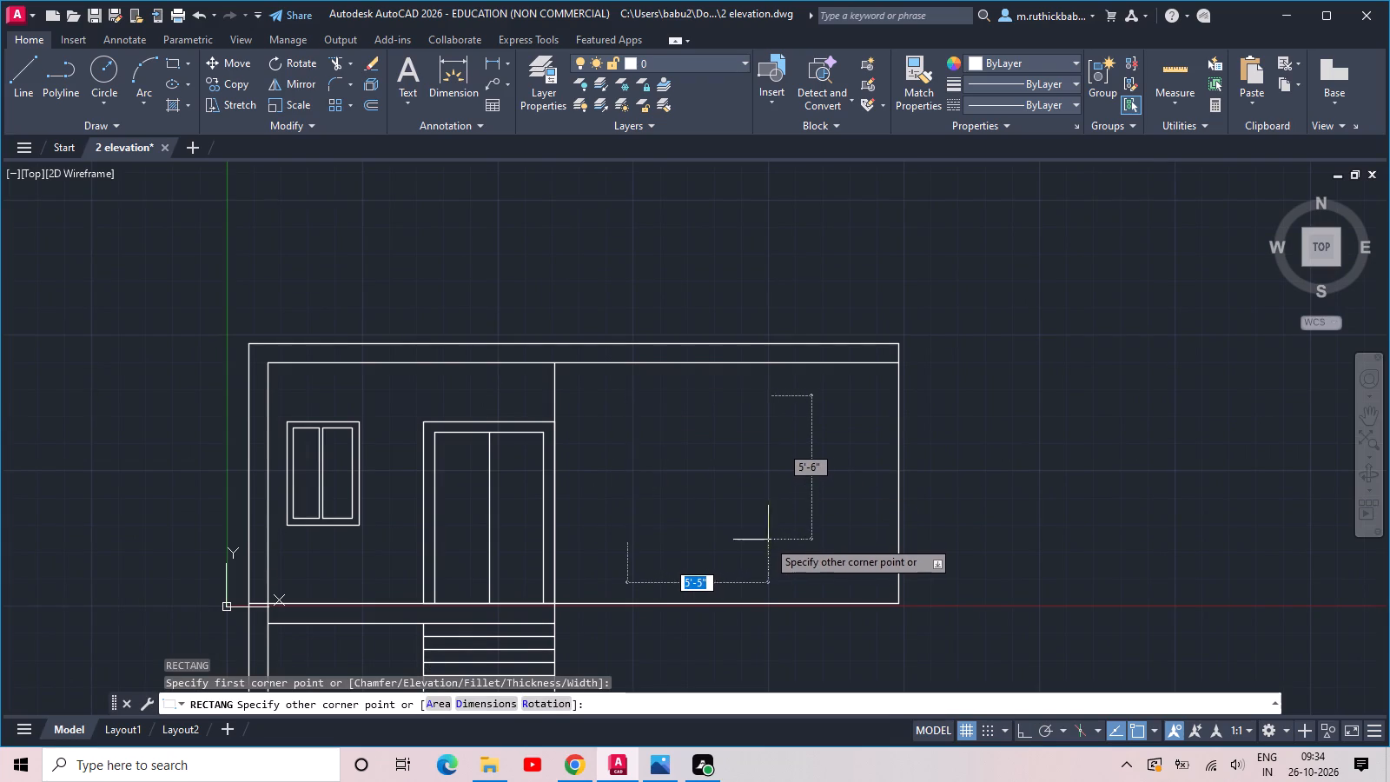
{"action": "left_click", "coordinate": [734, 535]}
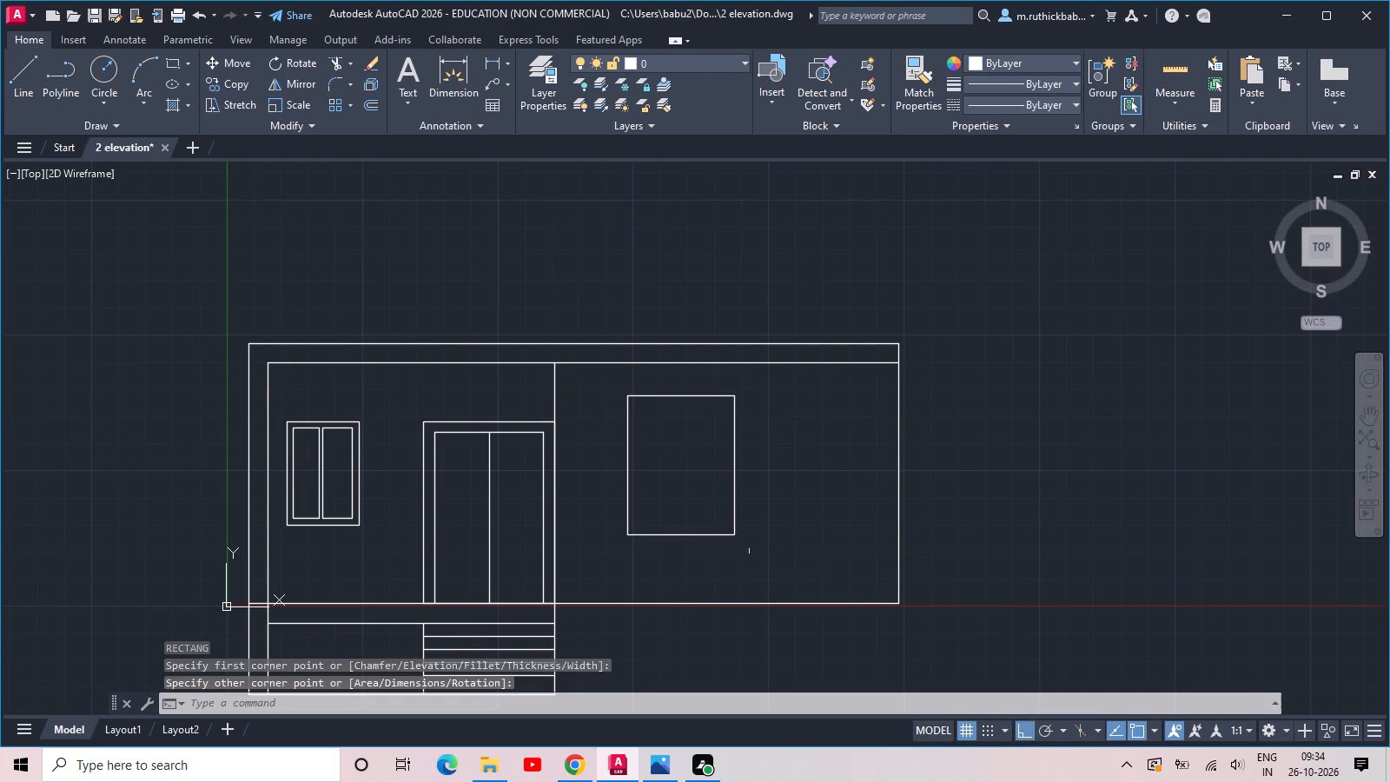
Move the new window rectangle by its centre to the point midway between the partition line's midpoint and the outer wall line's midpoint.
{"action": "left_click", "coordinate": [754, 553]}
{"action": "left_click", "coordinate": [688, 501]}
{"action": "type", "text": "mov"}
{"action": "key", "text": "space"}
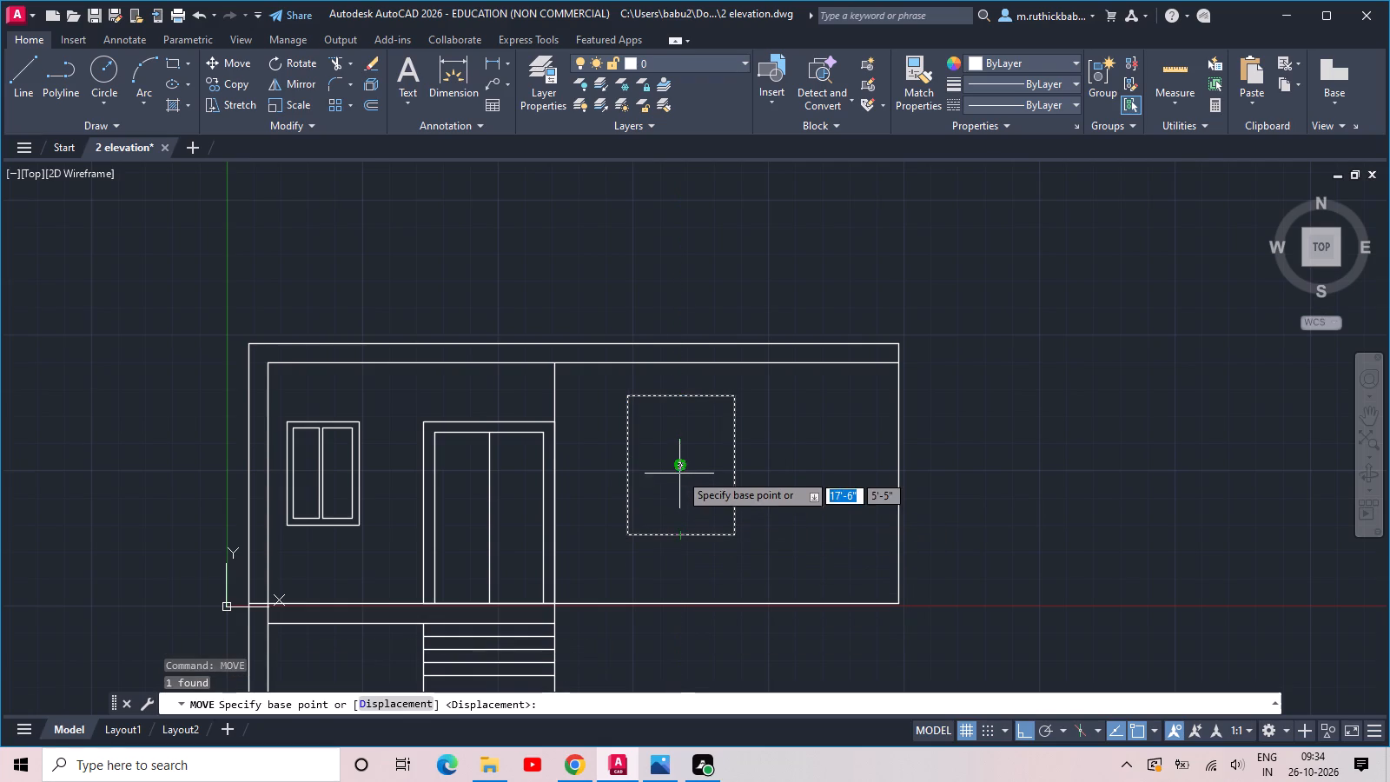
{"action": "left_click", "coordinate": [679, 469]}
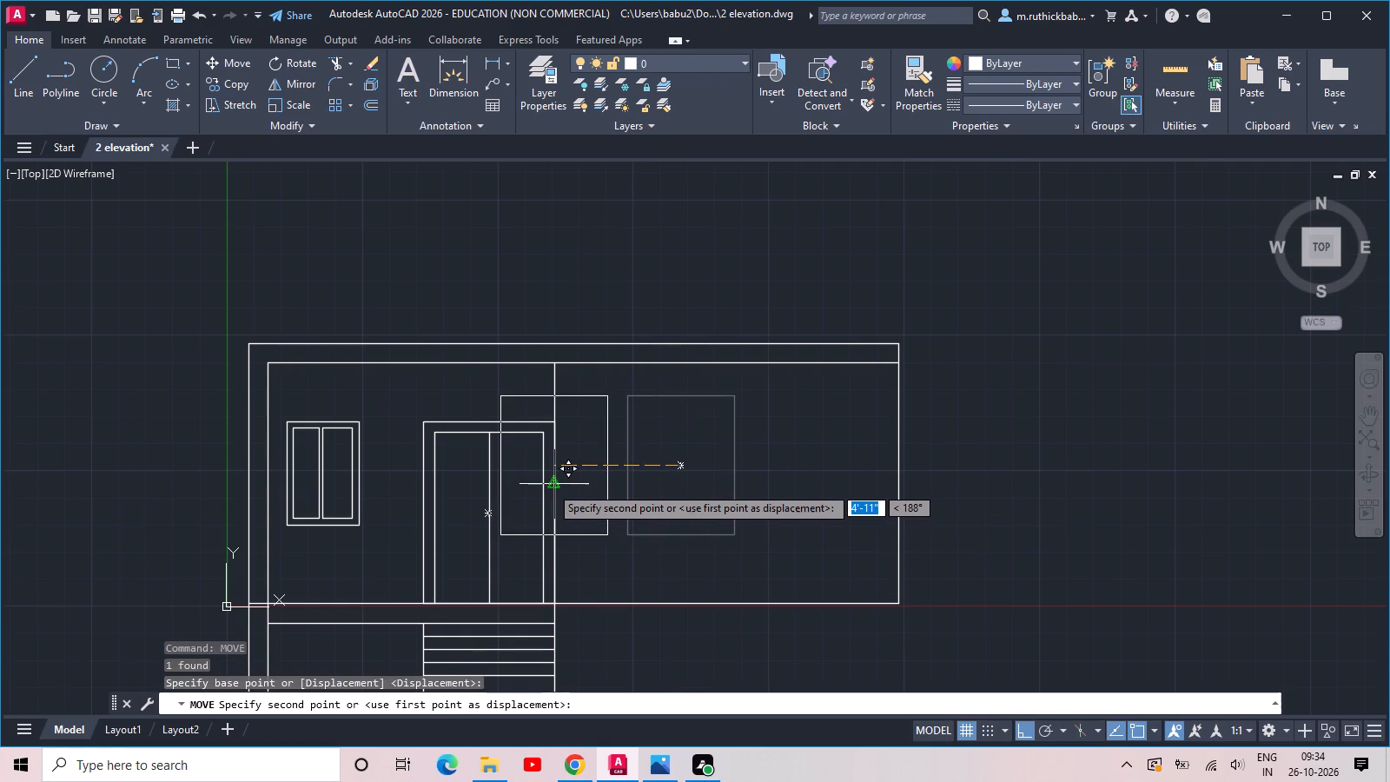
{"action": "key", "text": "m"}
{"action": "type", "text": "2p"}
{"action": "key", "text": "space"}
{"action": "left_click", "coordinate": [551, 487]}
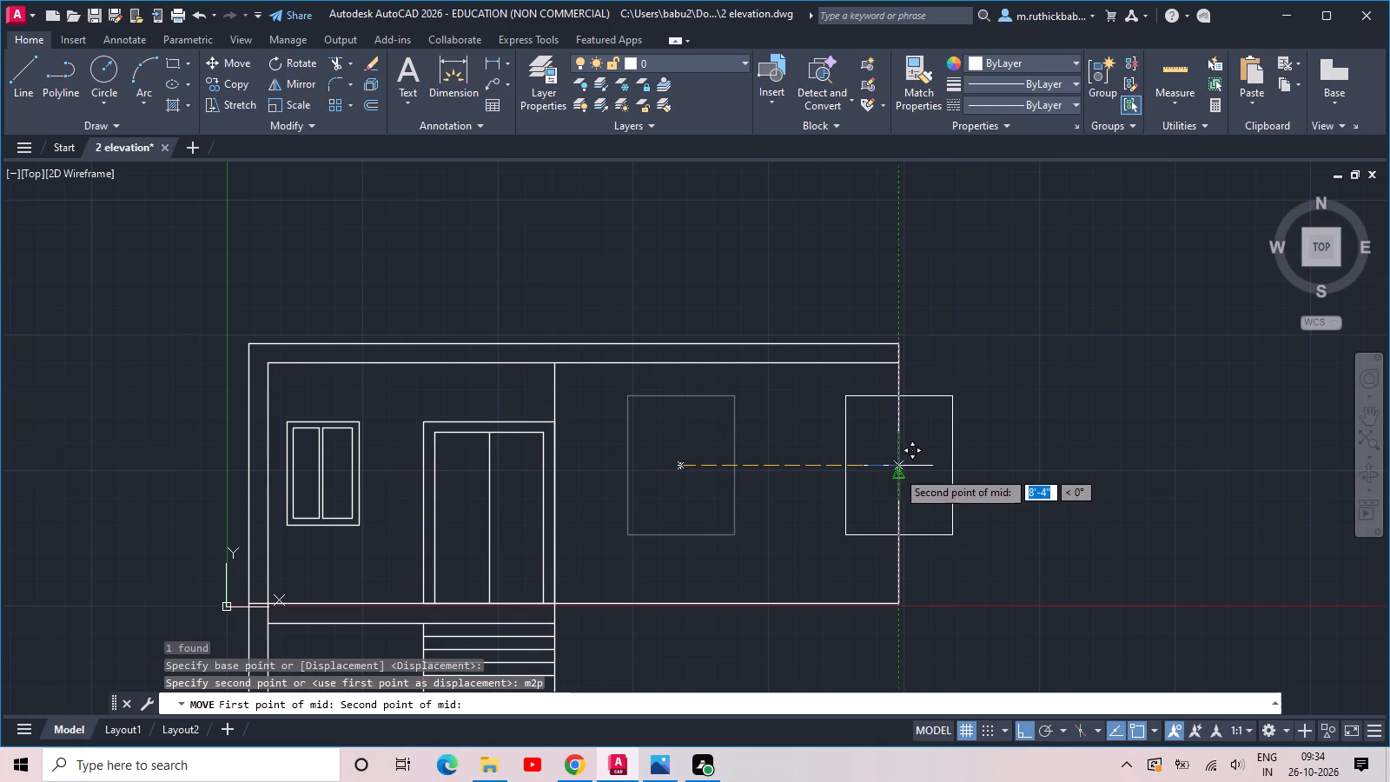
{"action": "left_click", "coordinate": [897, 474]}
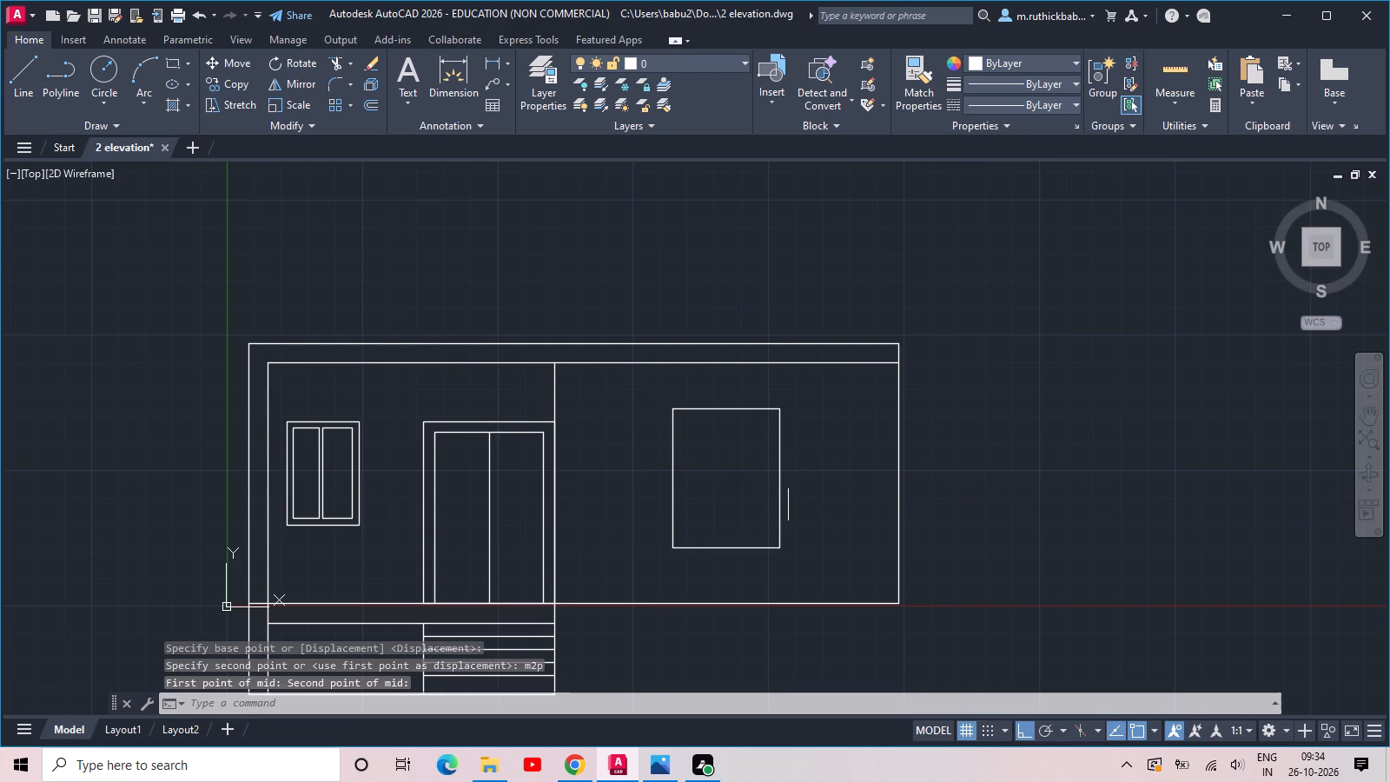
Offset the moved window rectangle inward by 3" to form the outer frame.
{"action": "type", "text": "og"}
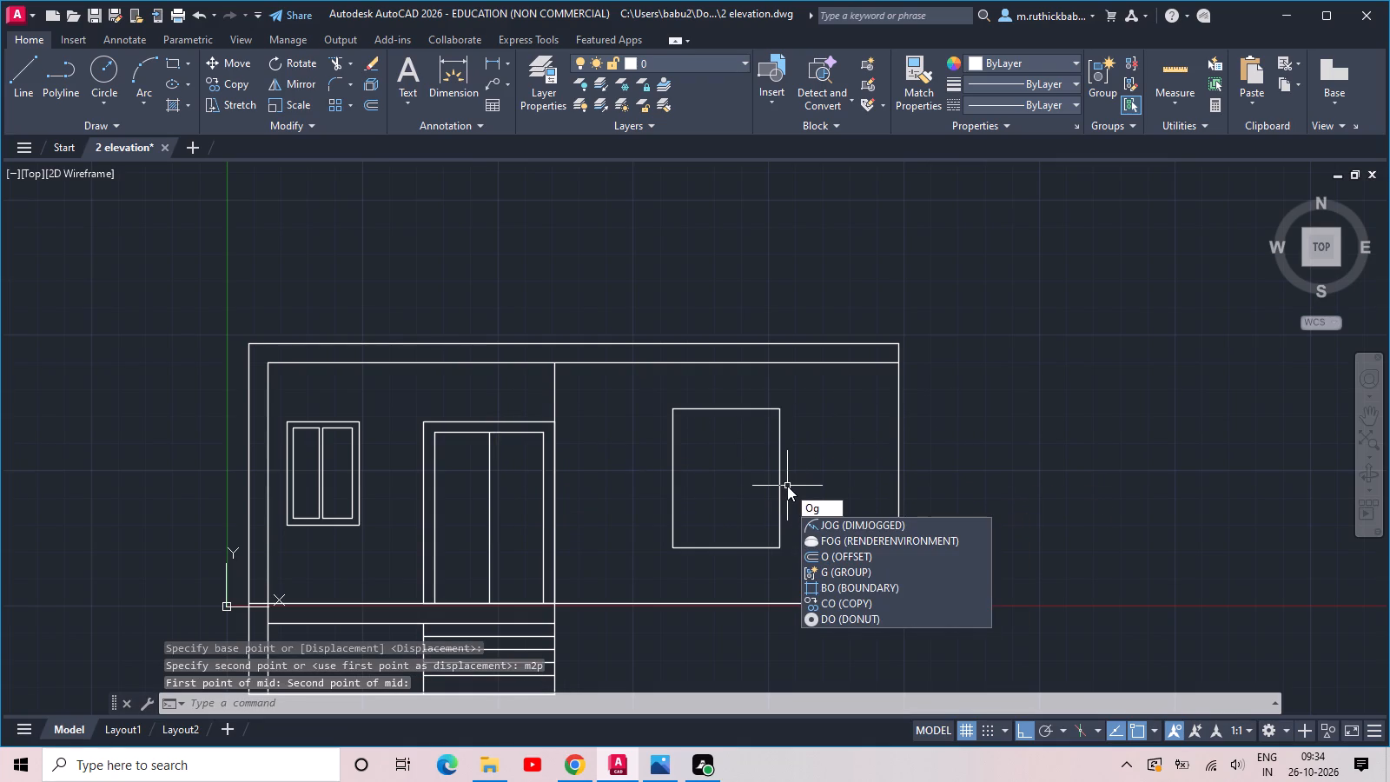
{"action": "key", "text": "BackSpace"}
{"action": "type", "text": "ff"}
{"action": "key", "text": "space"}
{"action": "key", "text": "3"}
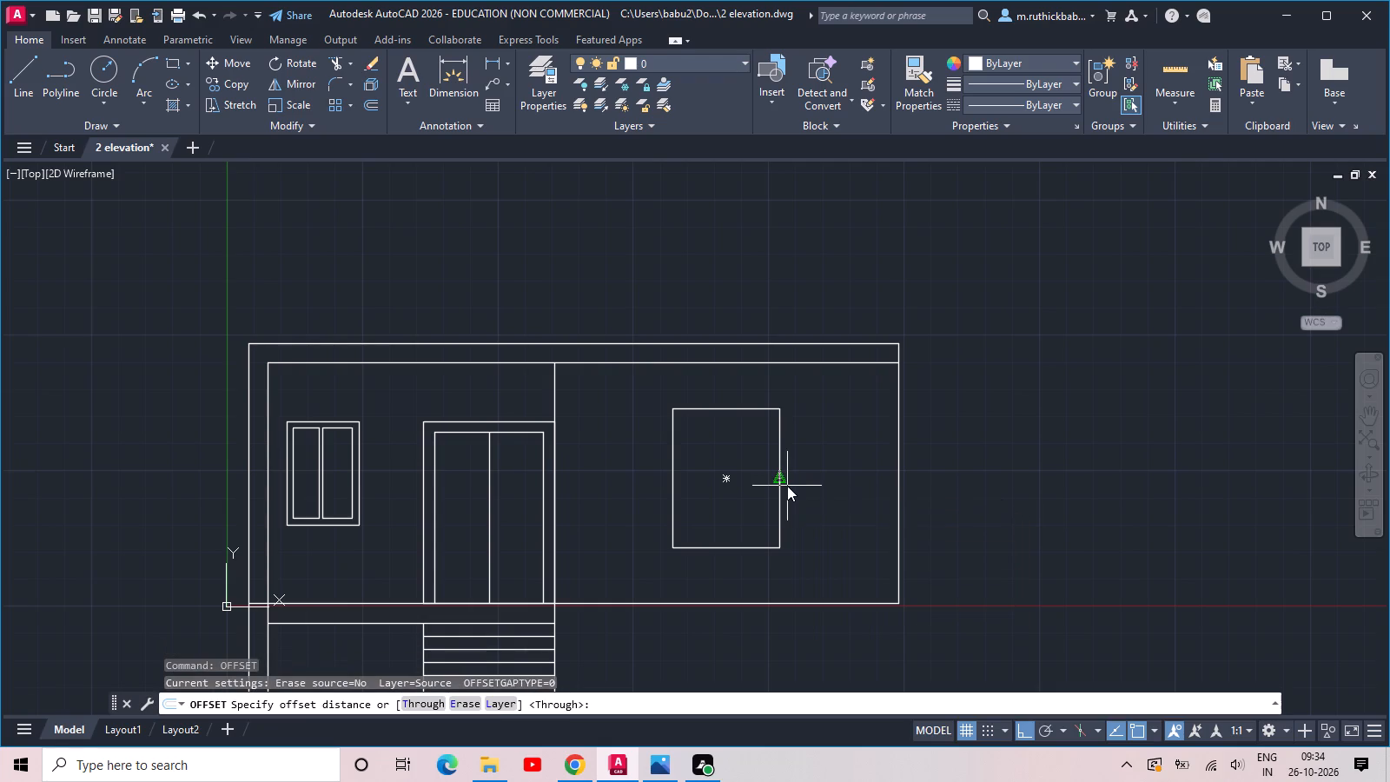
{"action": "key", "text": "space"}
{"action": "left_click", "coordinate": [732, 407]}
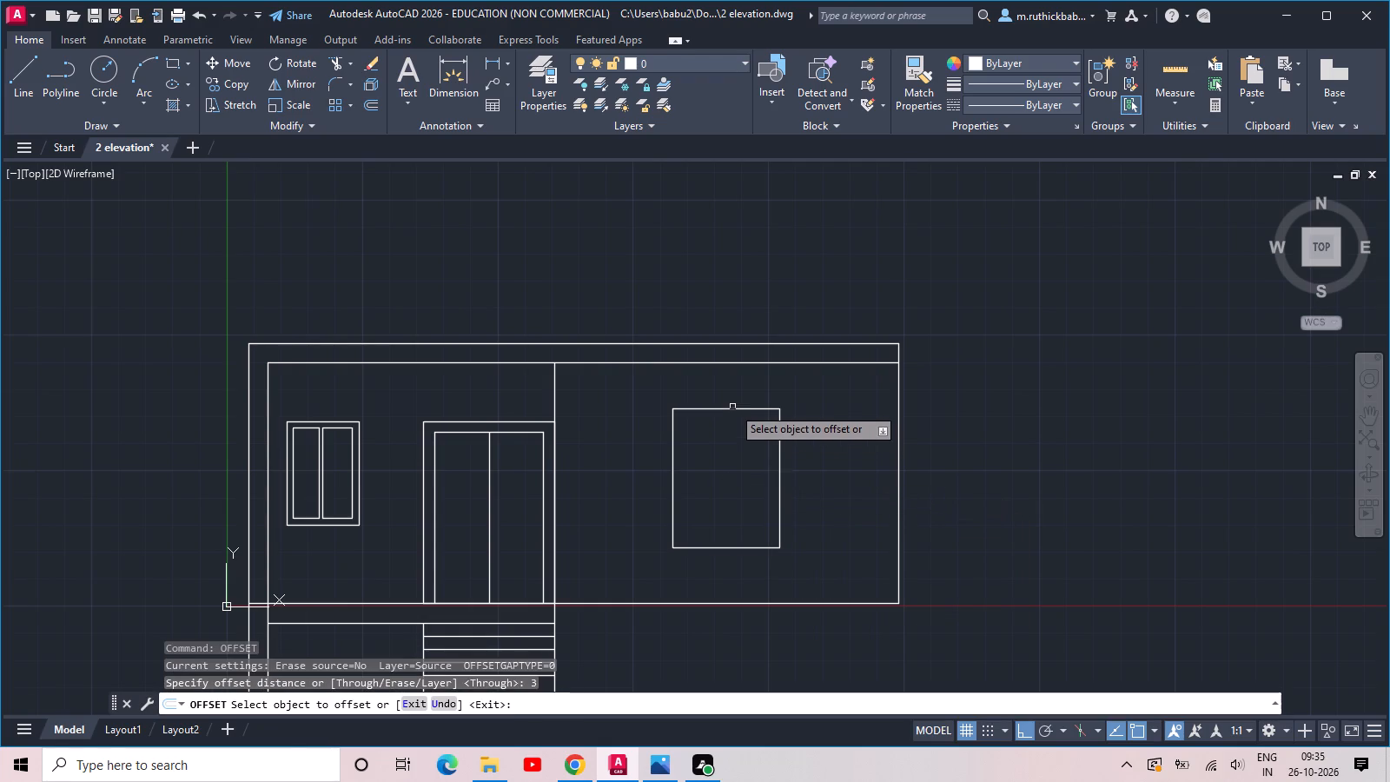
{"action": "left_click", "coordinate": [733, 409]}
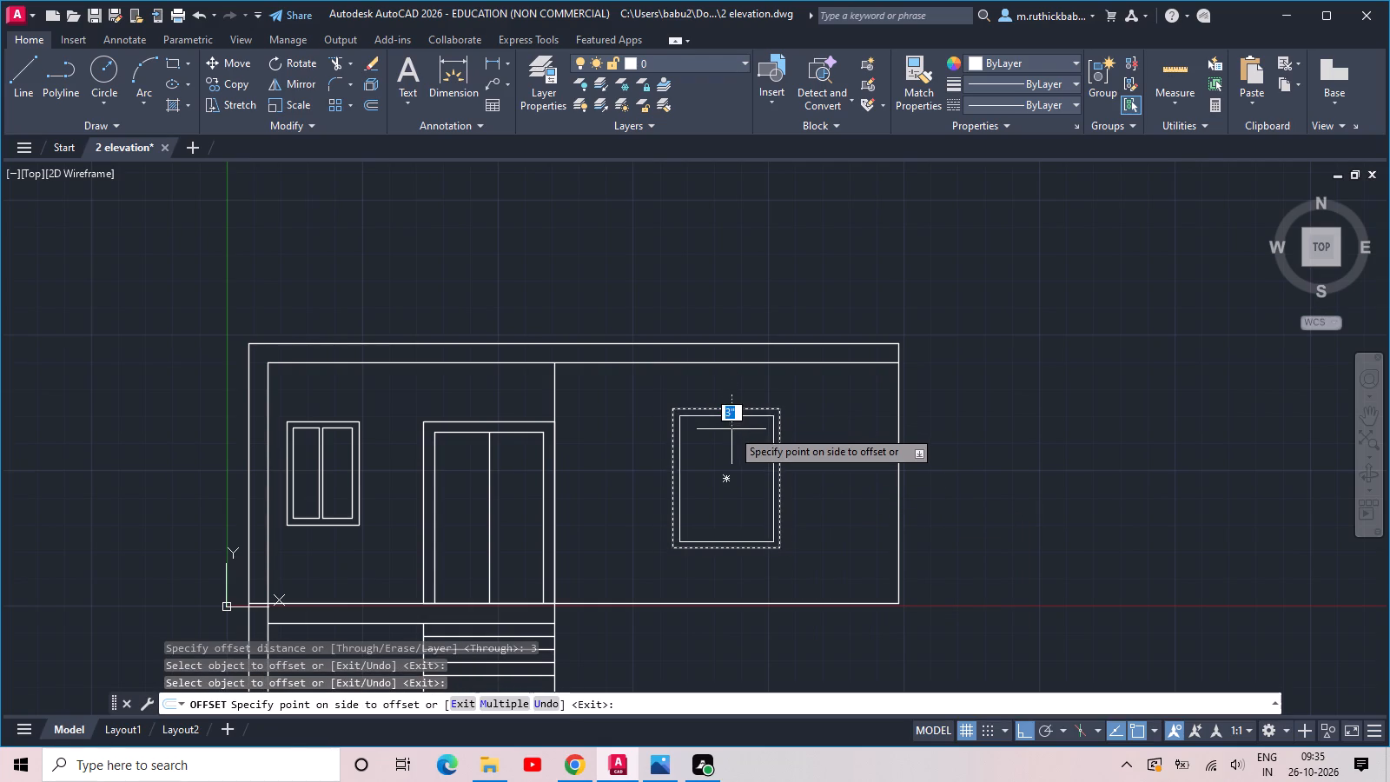
{"action": "left_click", "coordinate": [731, 429]}
Offset the window's inner rectangle inward by a further 1".
{"action": "scroll", "coordinate": [731, 446], "scroll_direction": "up", "scroll_amount": 1}
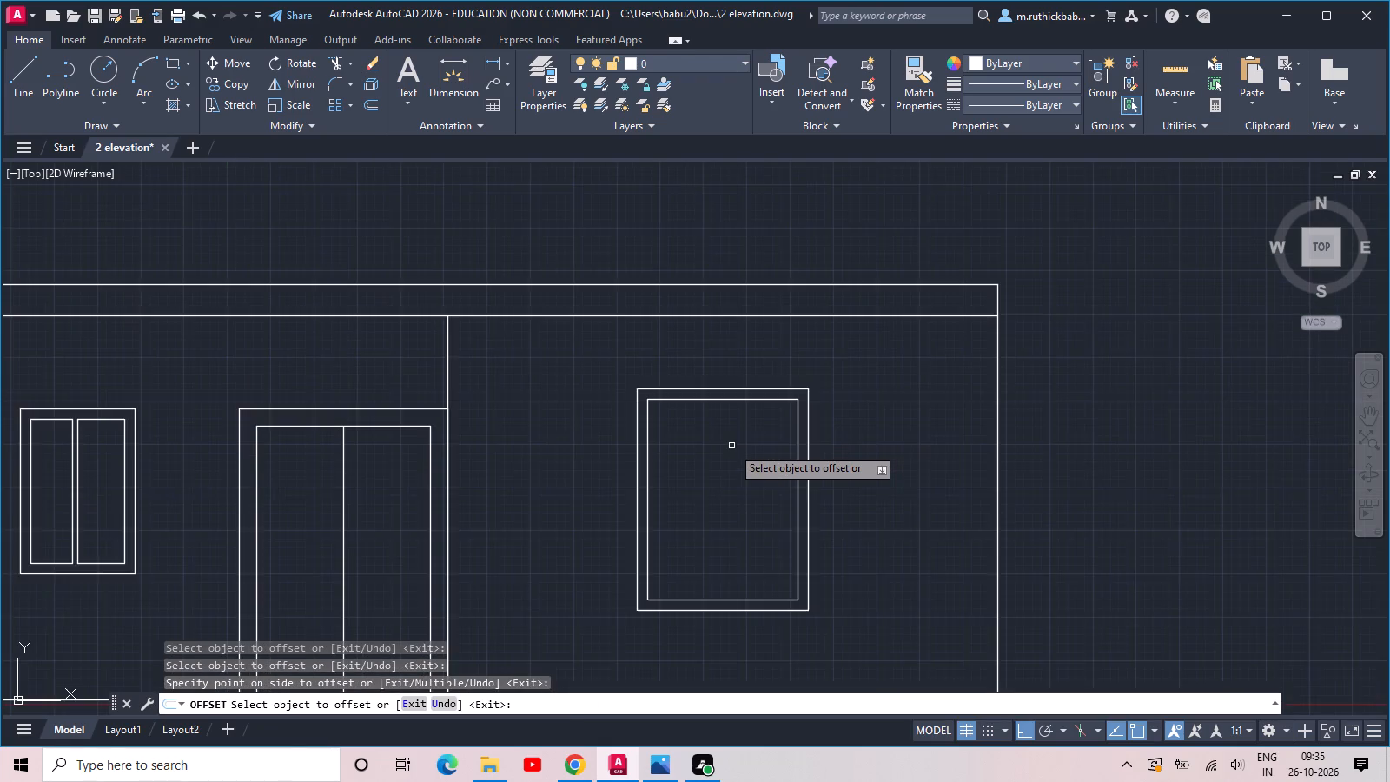
{"action": "scroll", "coordinate": [731, 446], "scroll_direction": "up", "scroll_amount": 1}
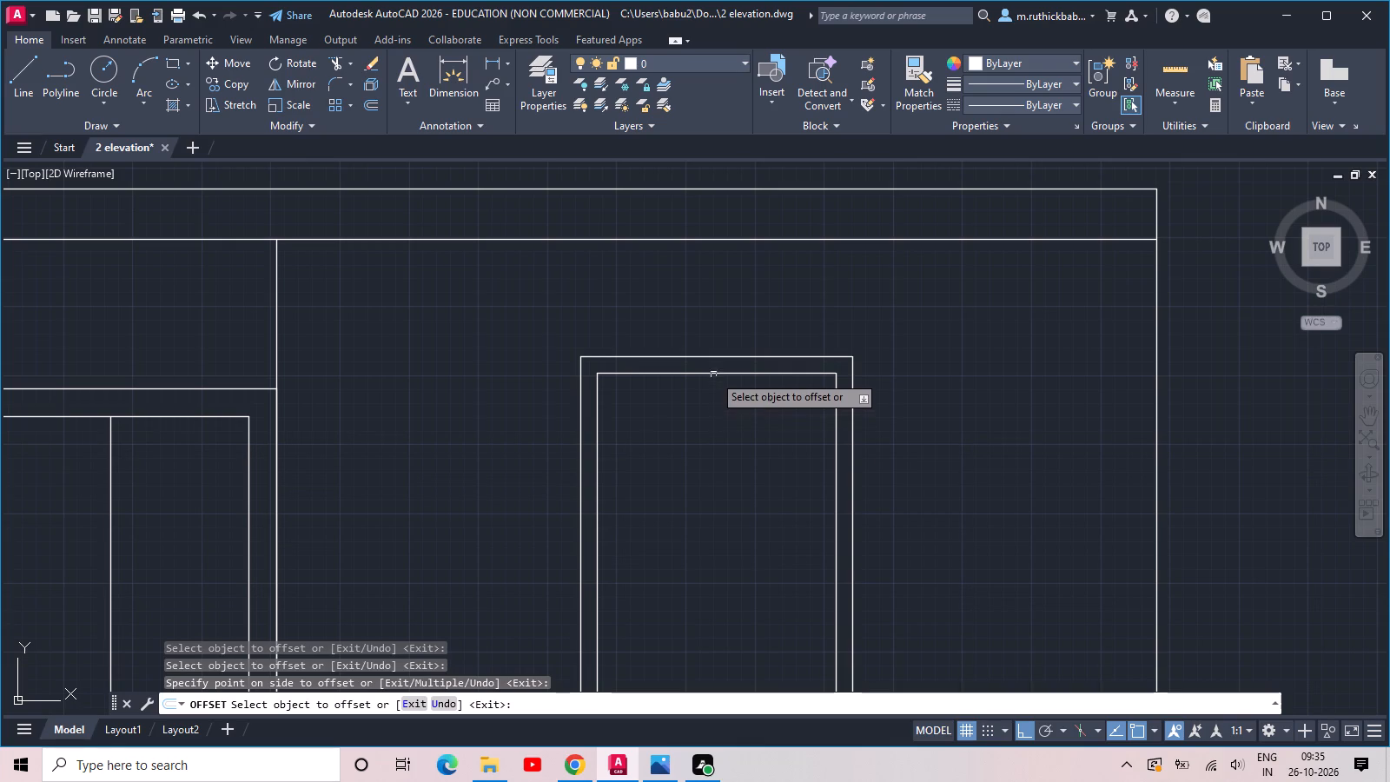
{"action": "left_click", "coordinate": [713, 374]}
{"action": "key", "text": "1"}
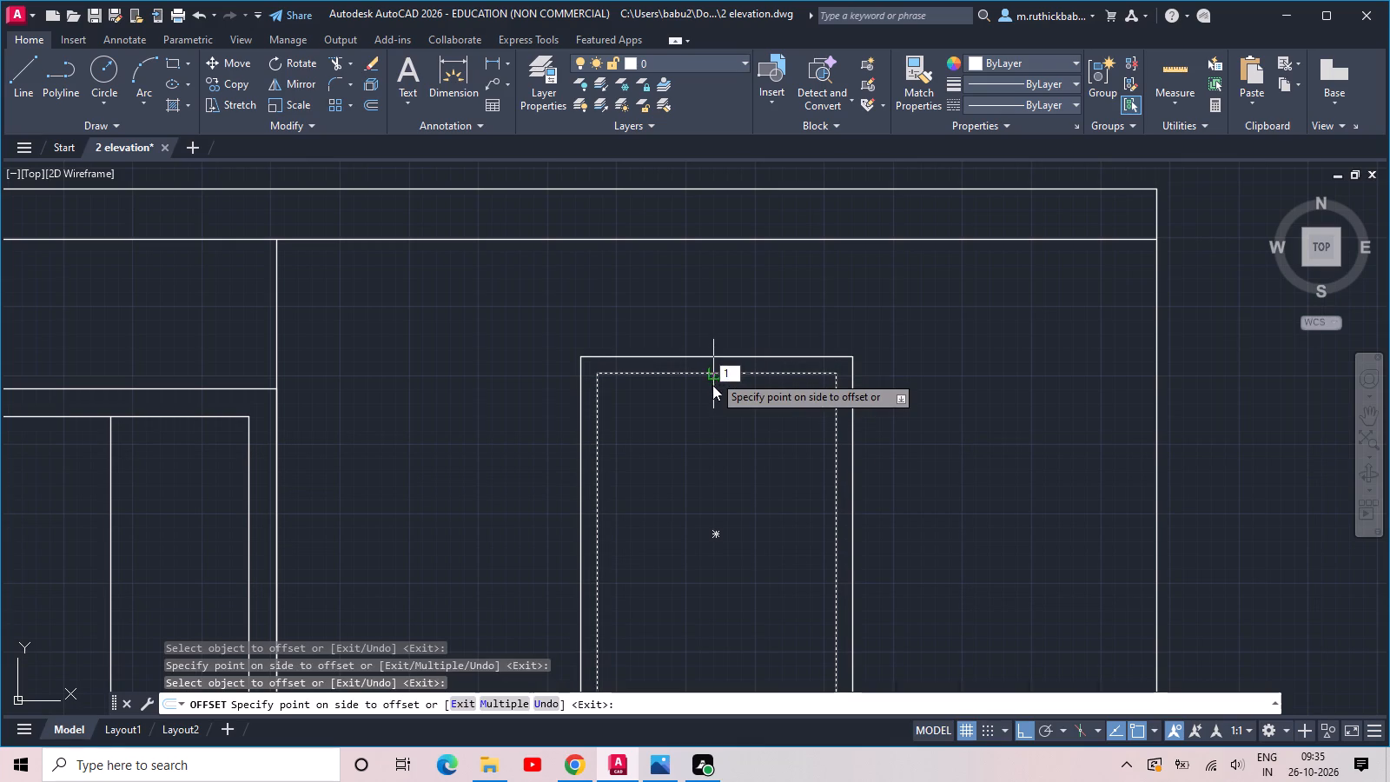
{"action": "key", "text": "space"}
{"action": "scroll", "coordinate": [709, 392], "scroll_direction": "down", "scroll_amount": 1}
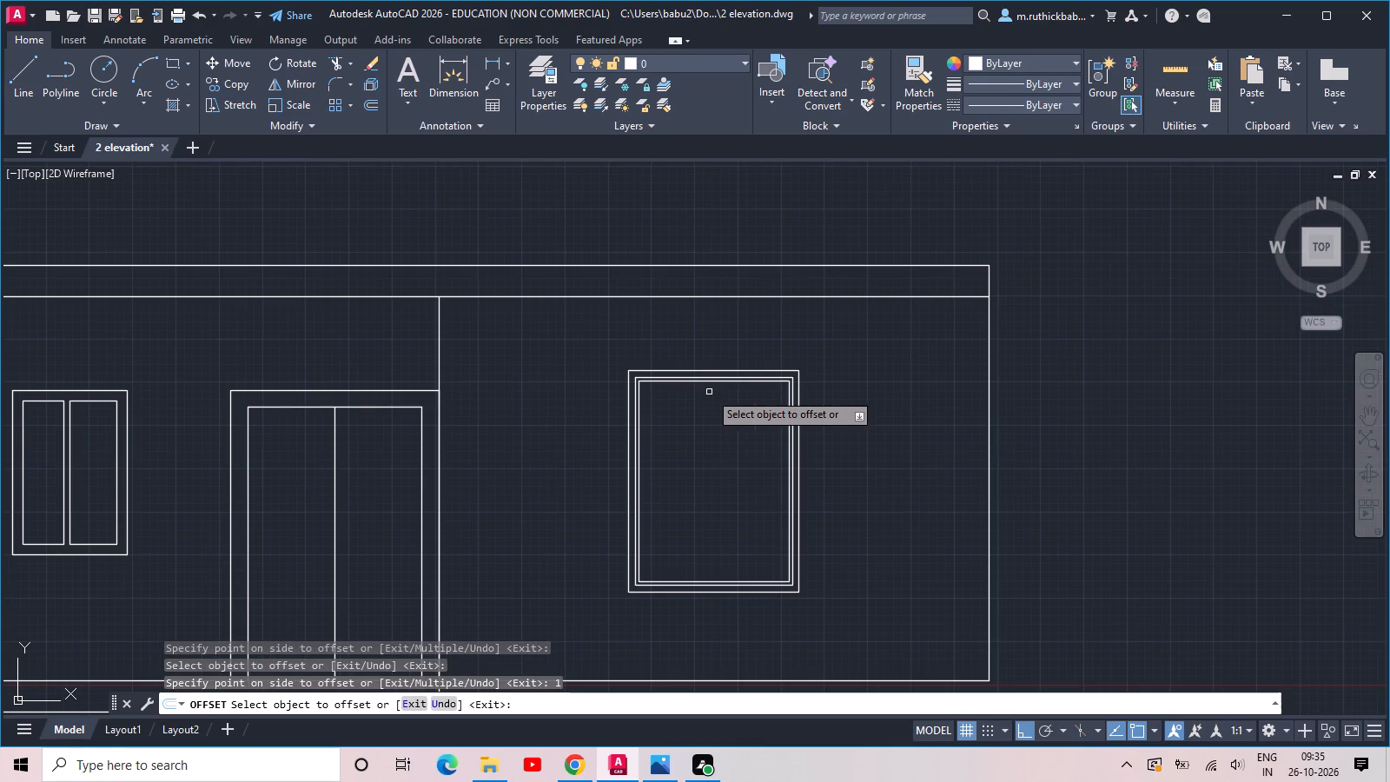
{"action": "key", "text": "Escape"}
Draw a vertical centre line down the window, between the midpoints of the inner frame's top and bottom edges.
{"action": "type", "text": "l"}
{"action": "key", "text": "space"}
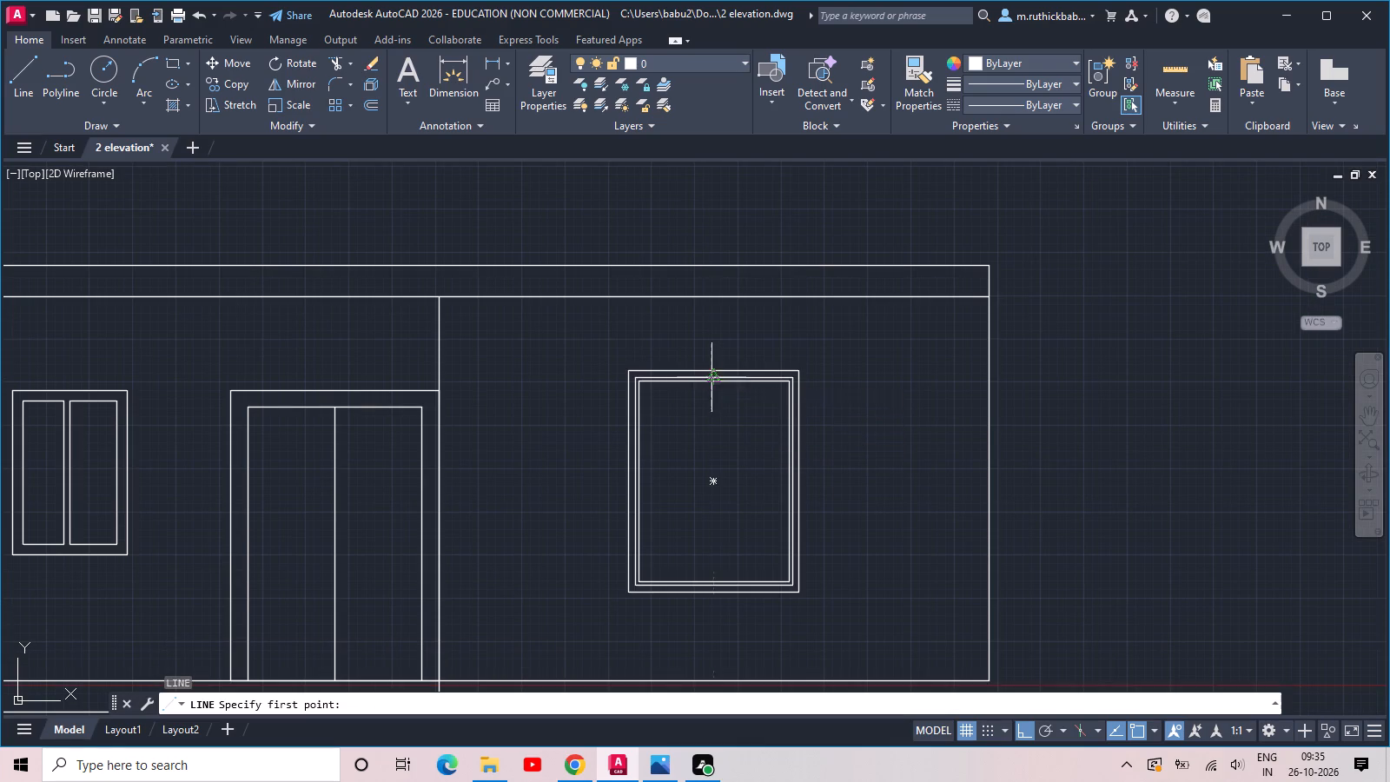
{"action": "left_click_drag", "start_coordinate": [712, 386], "coordinate": [712, 403]}
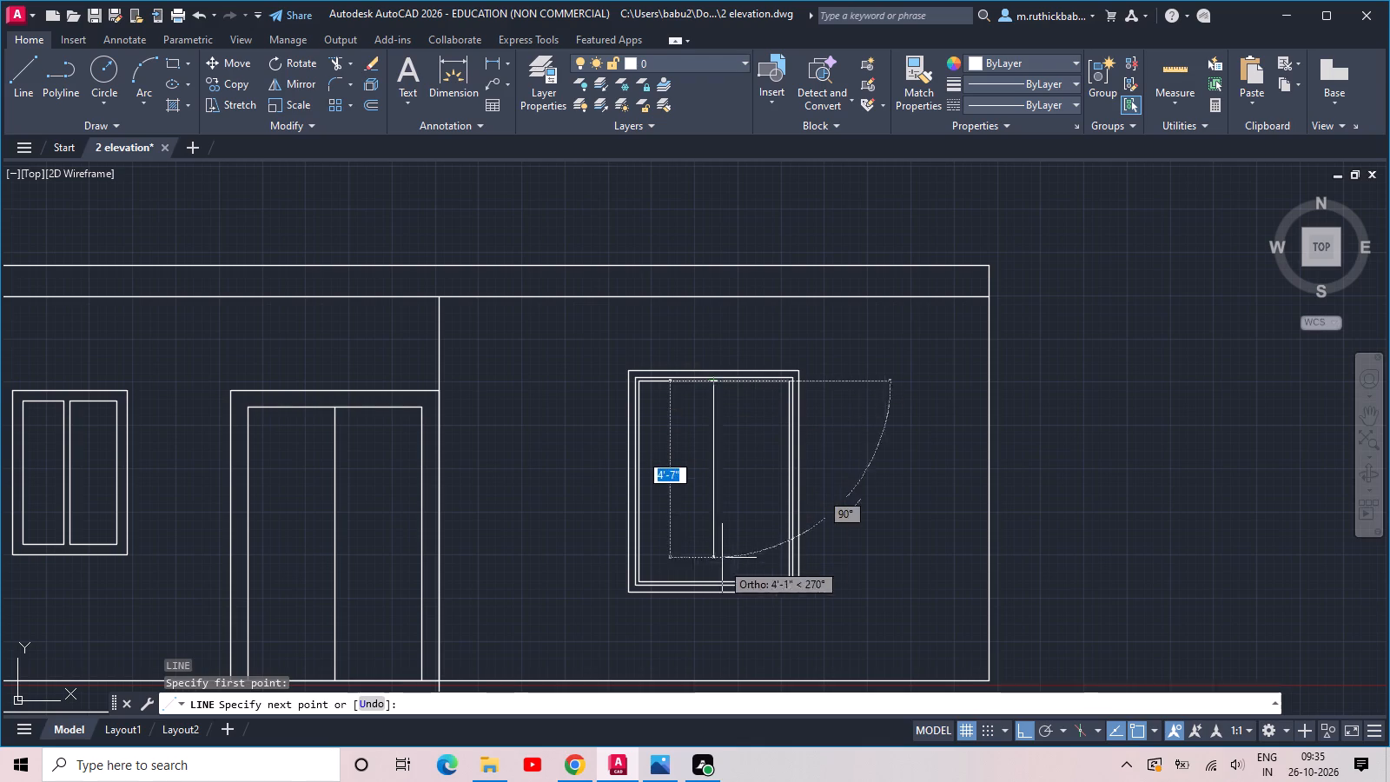
{"action": "left_click", "coordinate": [713, 584]}
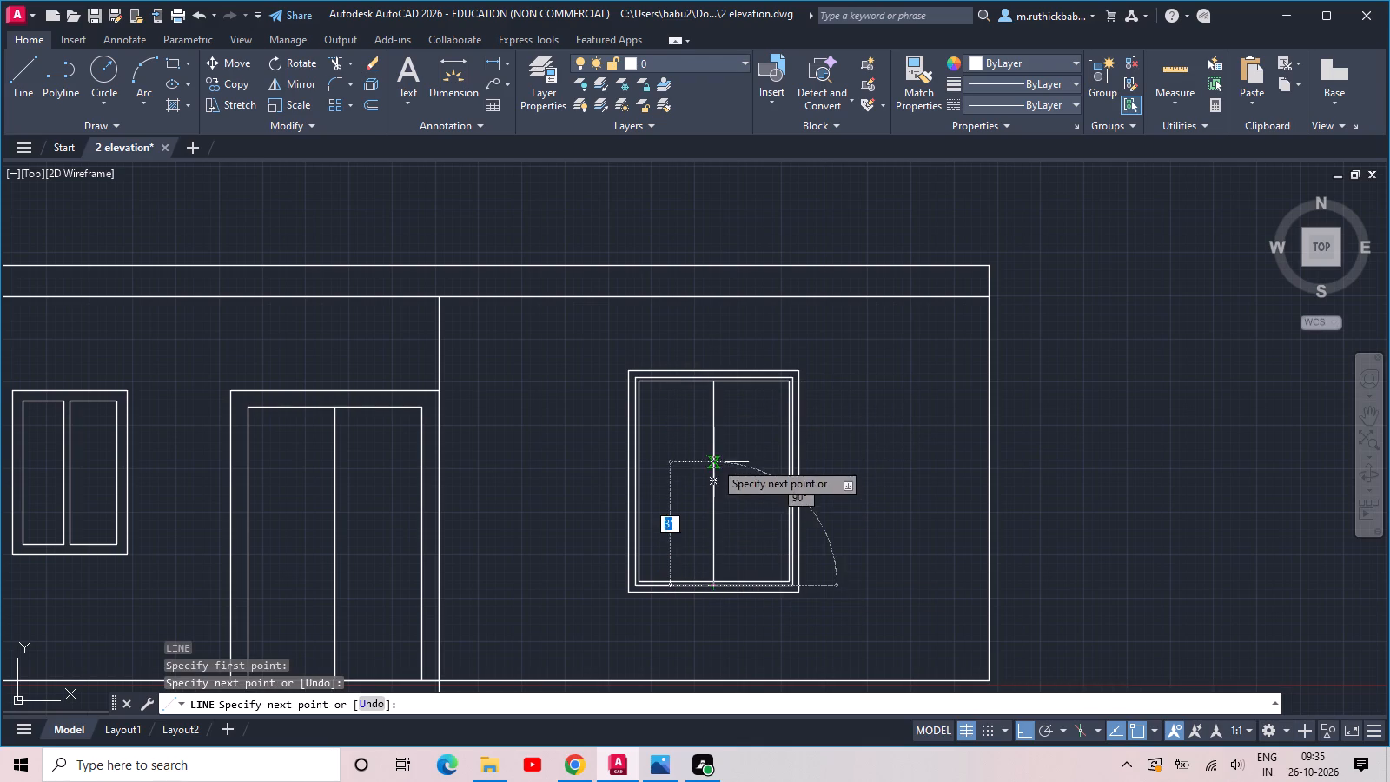
{"action": "key", "text": "Escape"}
Draw a horizontal line across the middle of the window between the innermost rectangle's side midpoints.
{"action": "scroll", "coordinate": [697, 460], "scroll_direction": "up", "scroll_amount": 1}
{"action": "scroll", "coordinate": [693, 489], "scroll_direction": "down", "scroll_amount": 1}
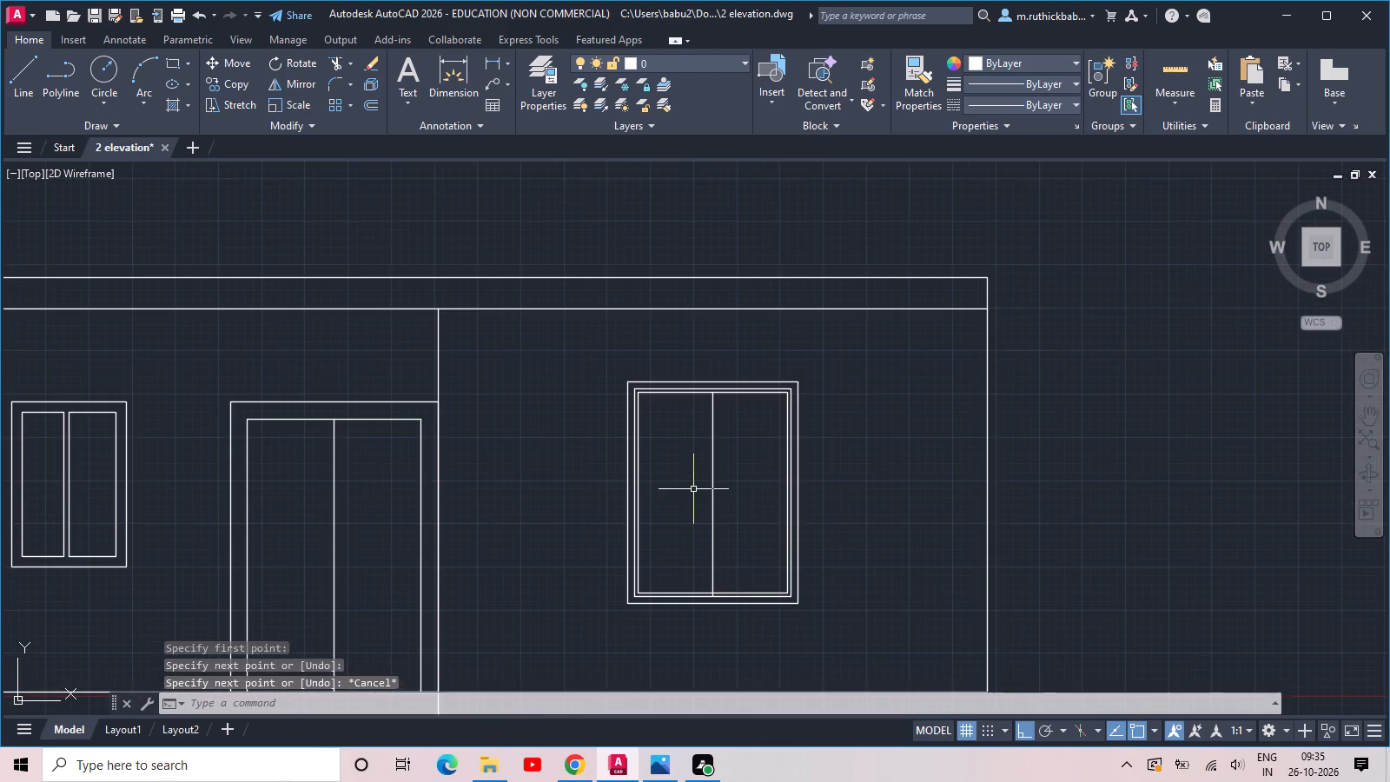
{"action": "key", "text": "space"}
{"action": "scroll", "coordinate": [649, 499], "scroll_direction": "up", "scroll_amount": 2}
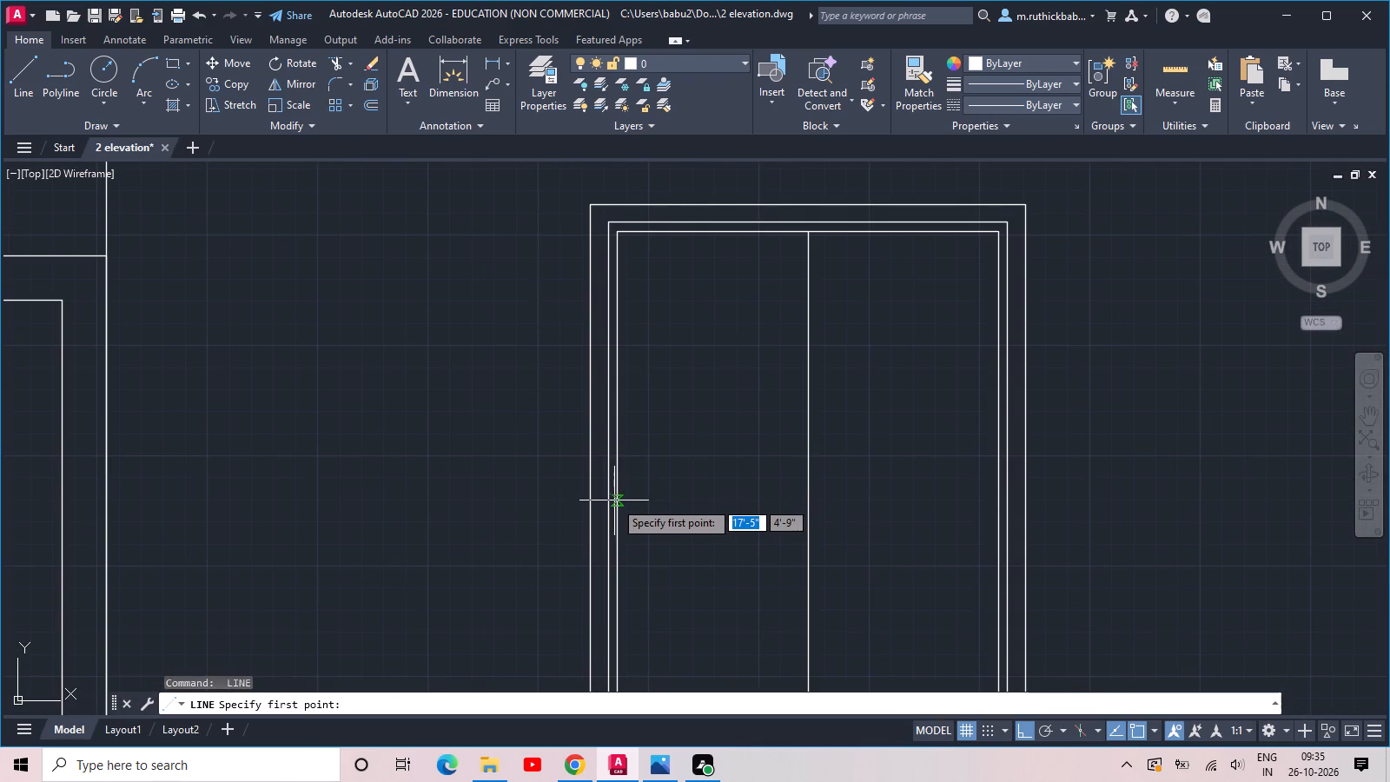
{"action": "left_click", "coordinate": [614, 485]}
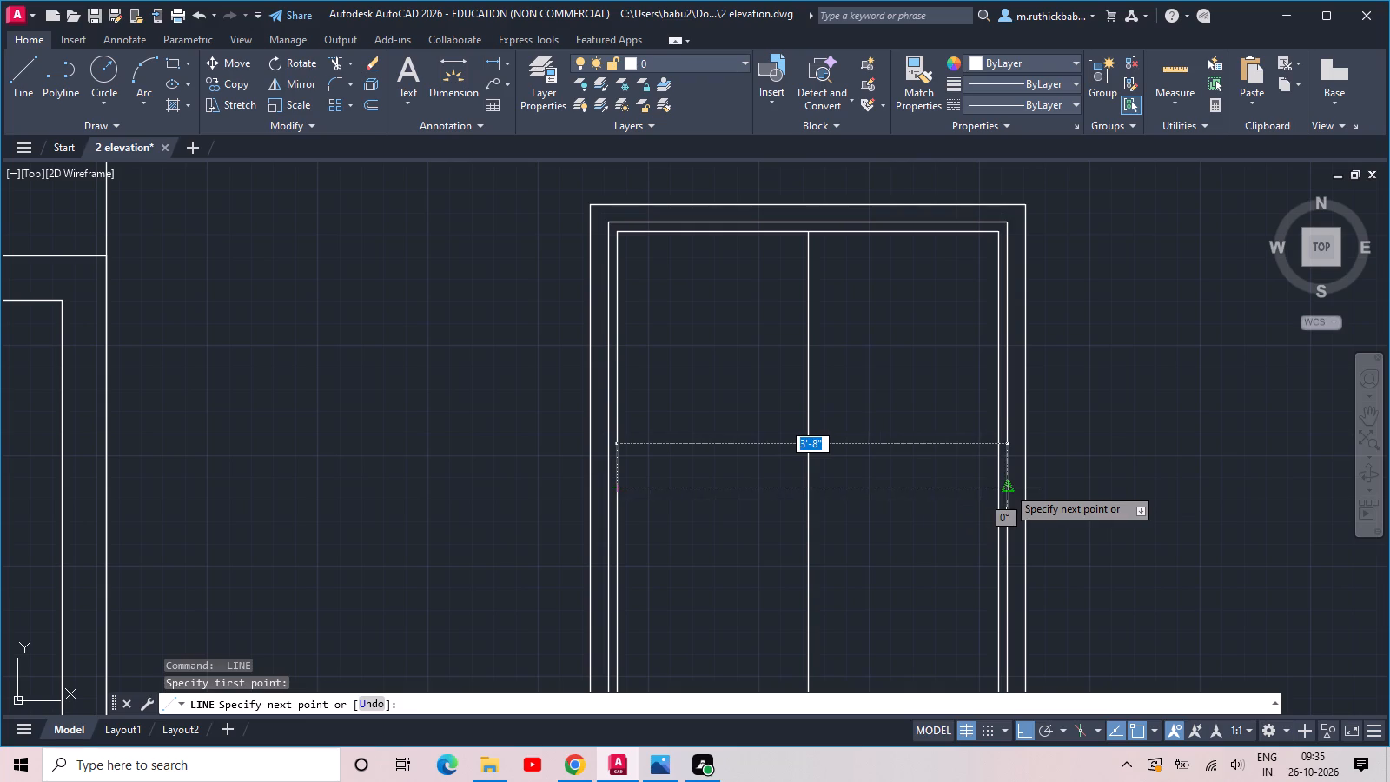
{"action": "left_click", "coordinate": [997, 487]}
{"action": "key", "text": "space"}
Draw a vertical line through the window's centre from the wall's base line up to the inner roof line.
{"action": "scroll", "coordinate": [933, 480], "scroll_direction": "down", "scroll_amount": 2}
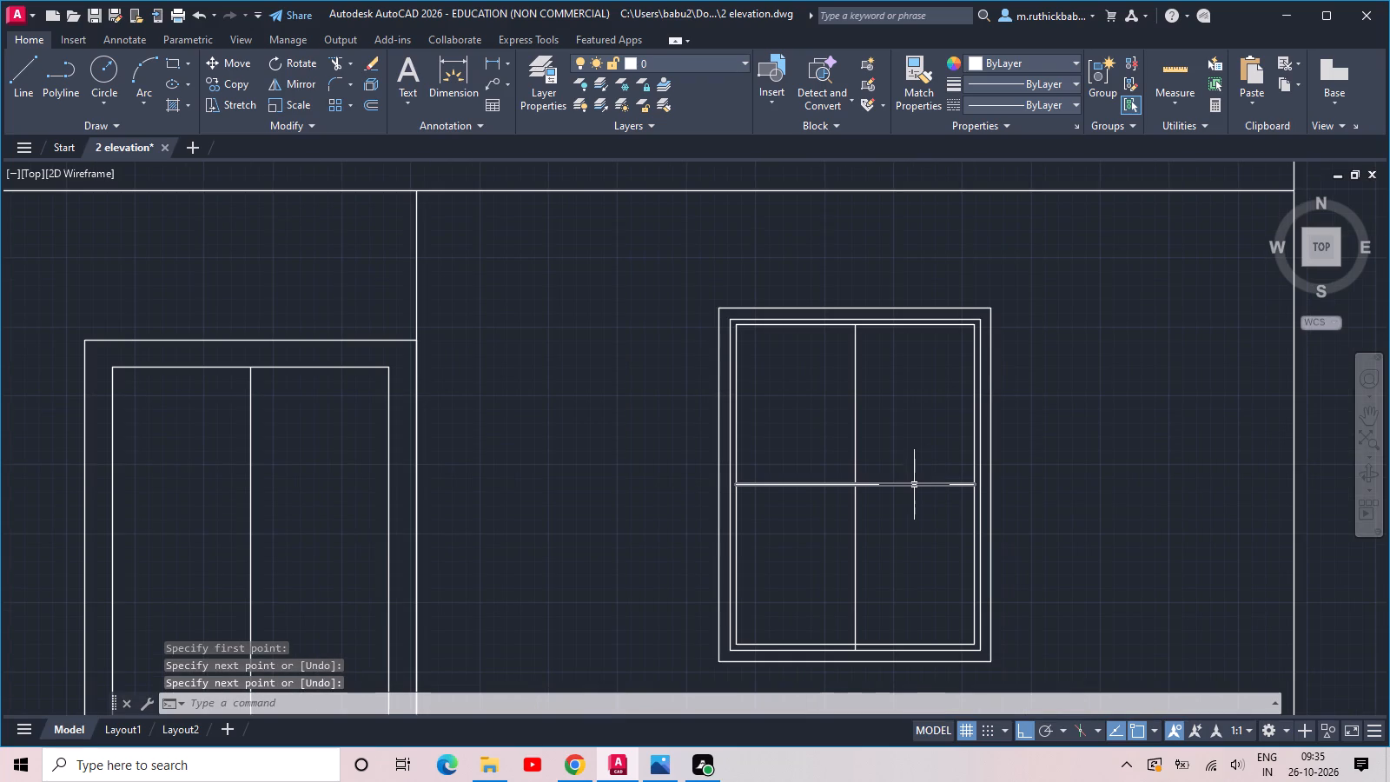
{"action": "middle_click_drag", "start_coordinate": [914, 485], "coordinate": [837, 485]}
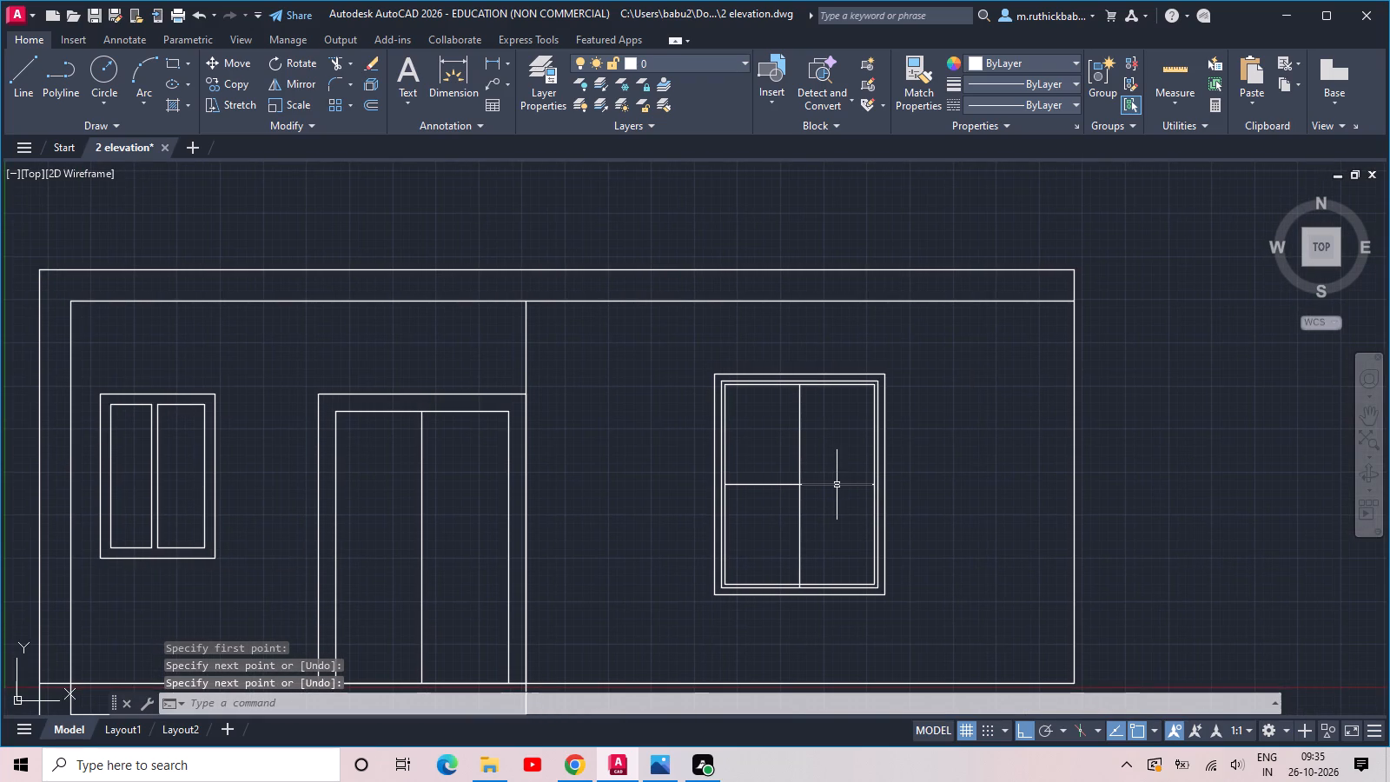
{"action": "key", "text": "k"}
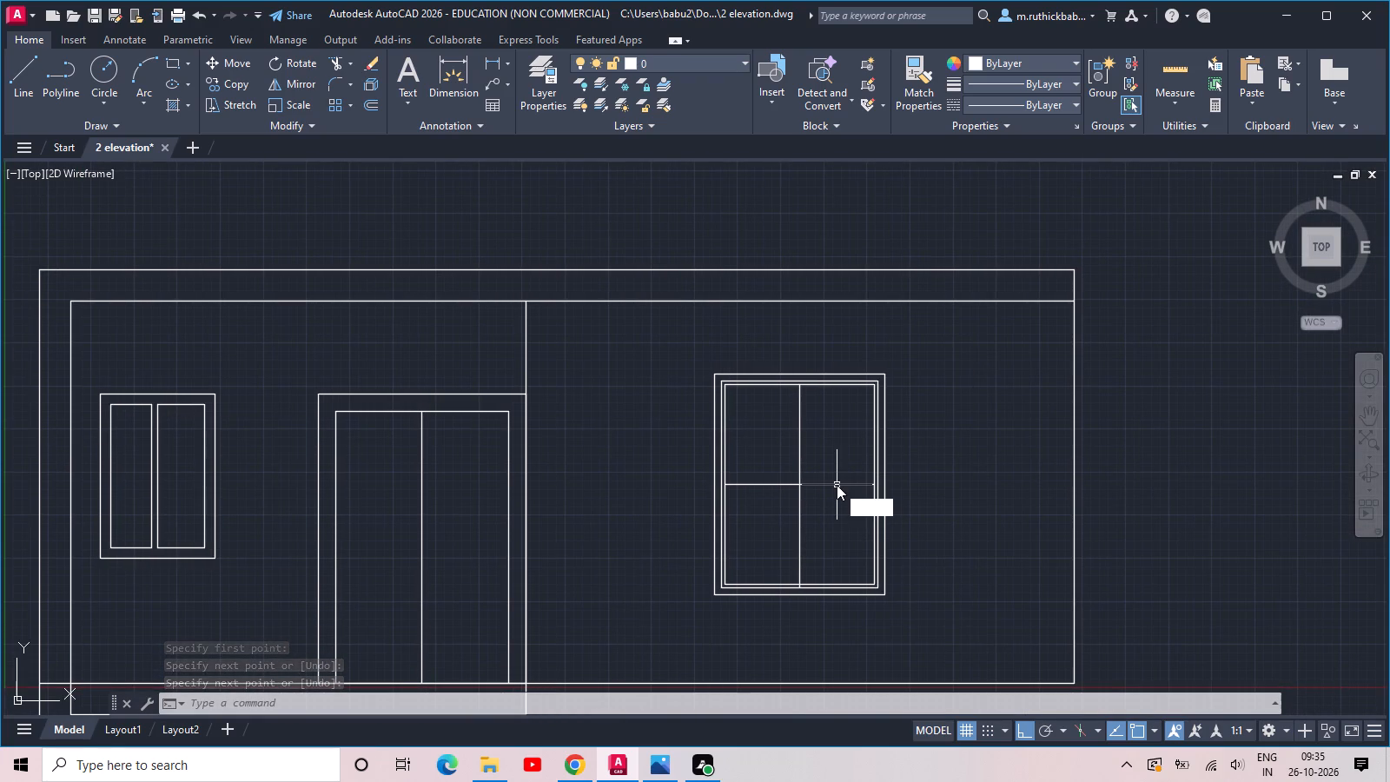
{"action": "key", "text": "Escape"}
{"action": "type", "text": "l"}
{"action": "key", "text": "space"}
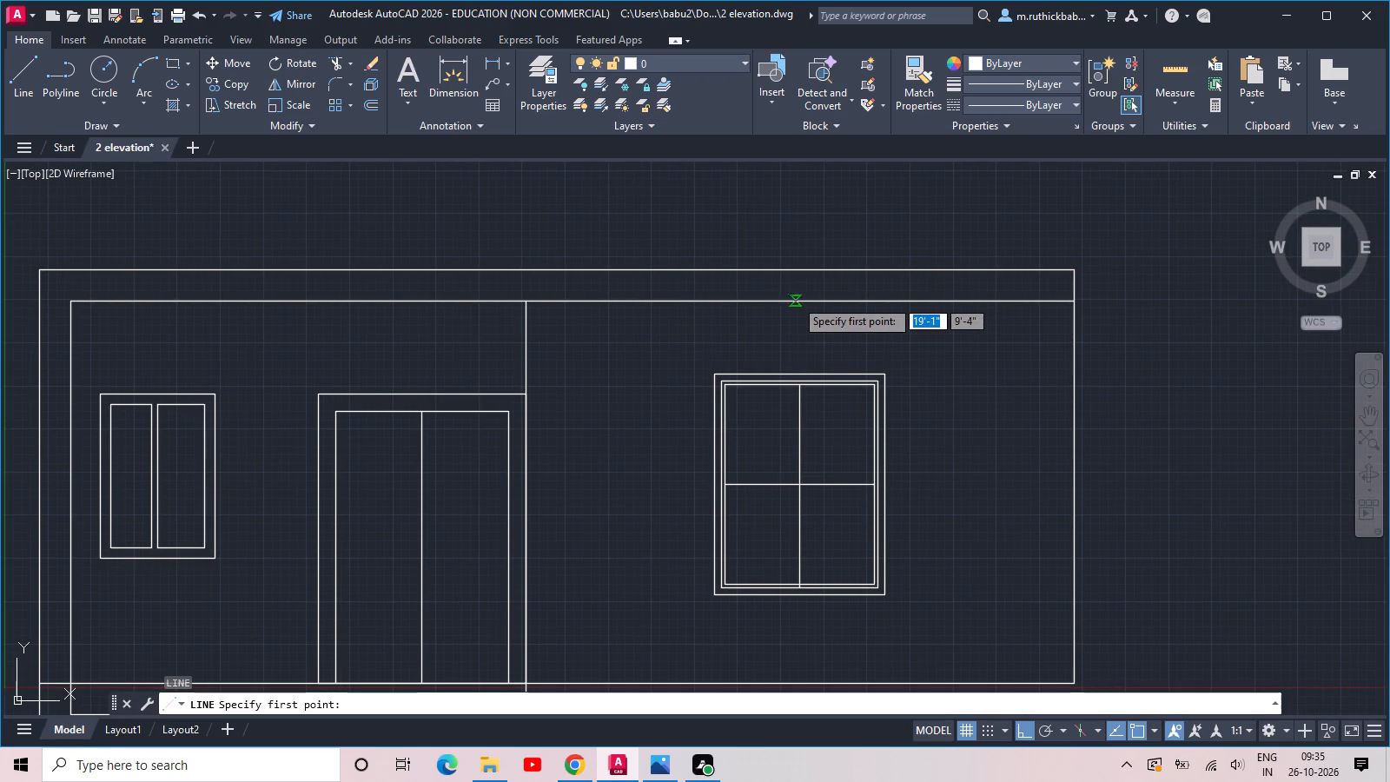
{"action": "scroll", "coordinate": [779, 360], "scroll_direction": "down", "scroll_amount": 1}
{"action": "middle_click", "coordinate": [779, 360]}
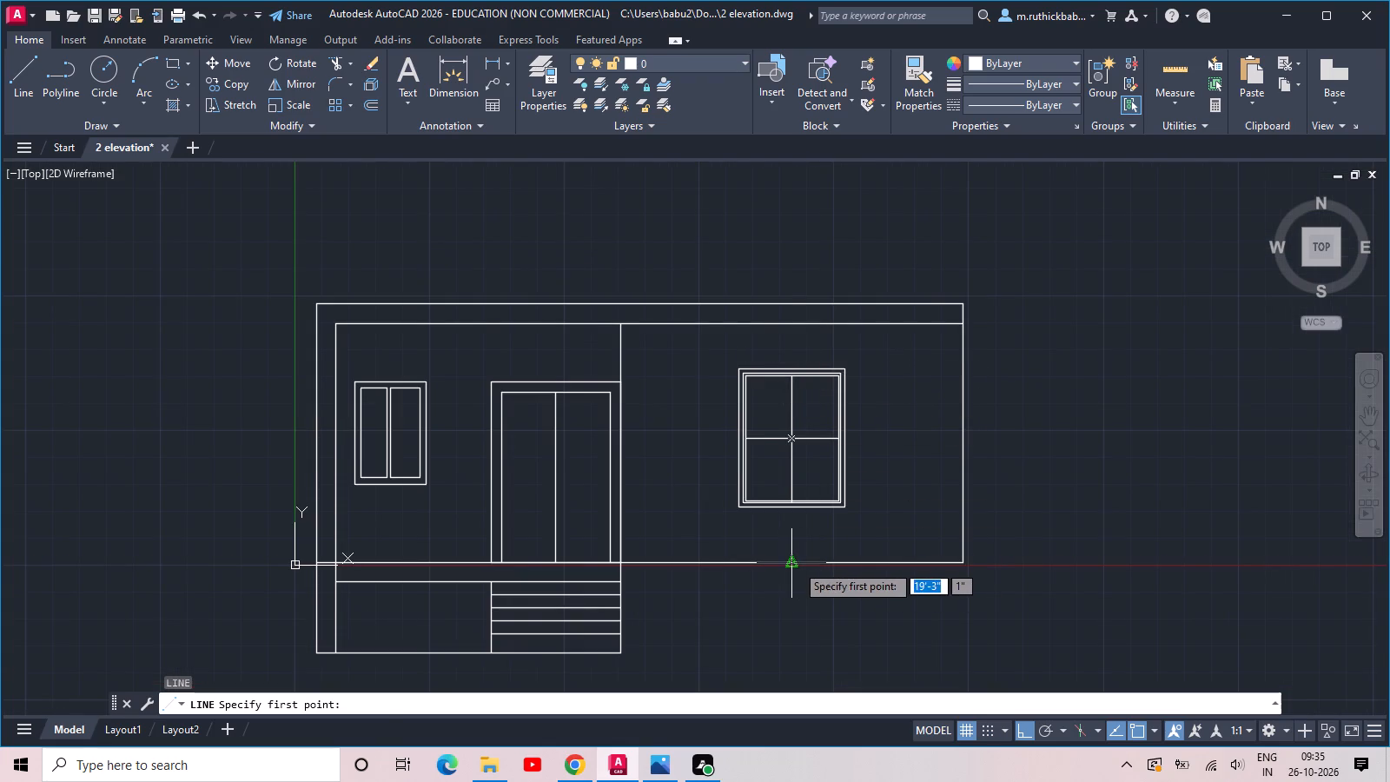
{"action": "left_click", "coordinate": [796, 564]}
{"action": "left_click", "coordinate": [789, 321]}
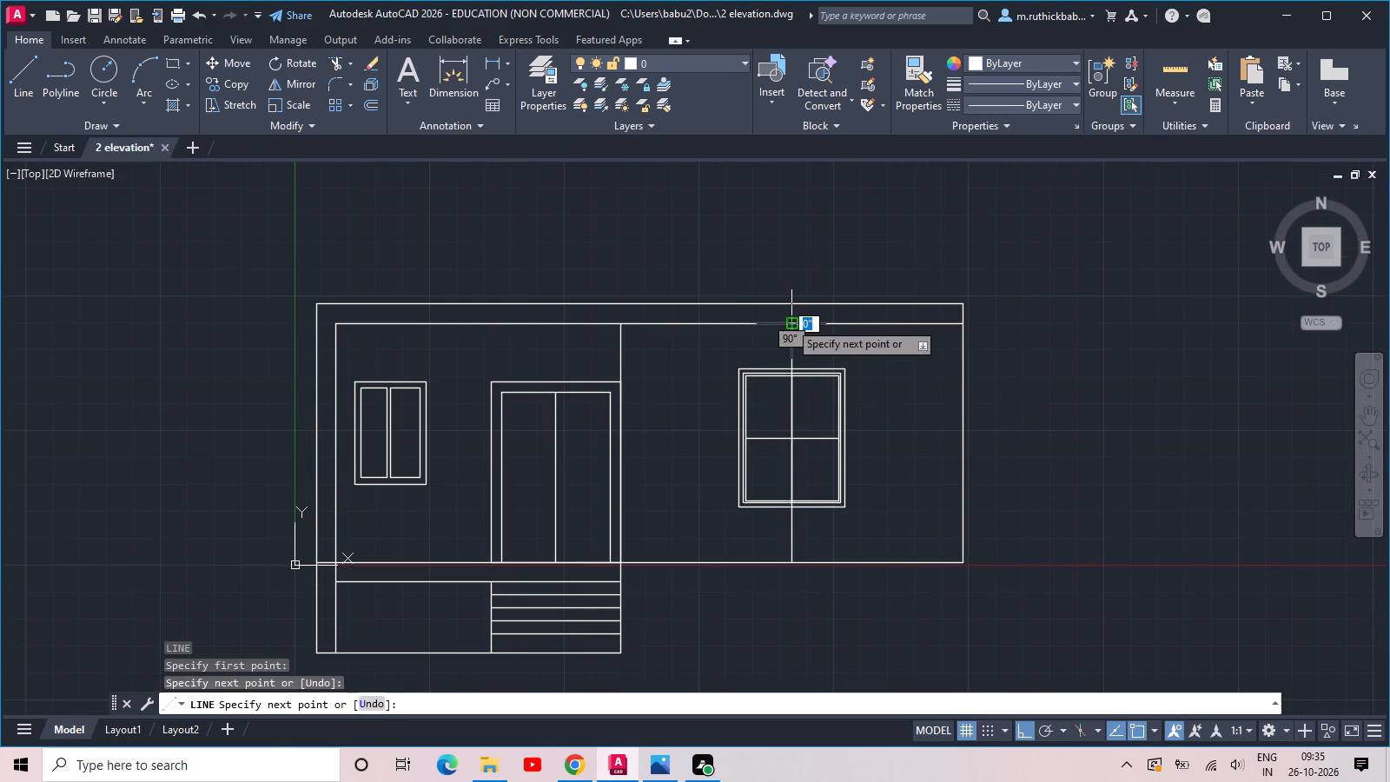
{"action": "key", "text": "Escape"}
{"action": "key", "text": "Escape"}
Trim the vertical centre line where it crosses the window's frame bands at the top and bottom.
{"action": "scroll", "coordinate": [791, 362], "scroll_direction": "up", "scroll_amount": 4}
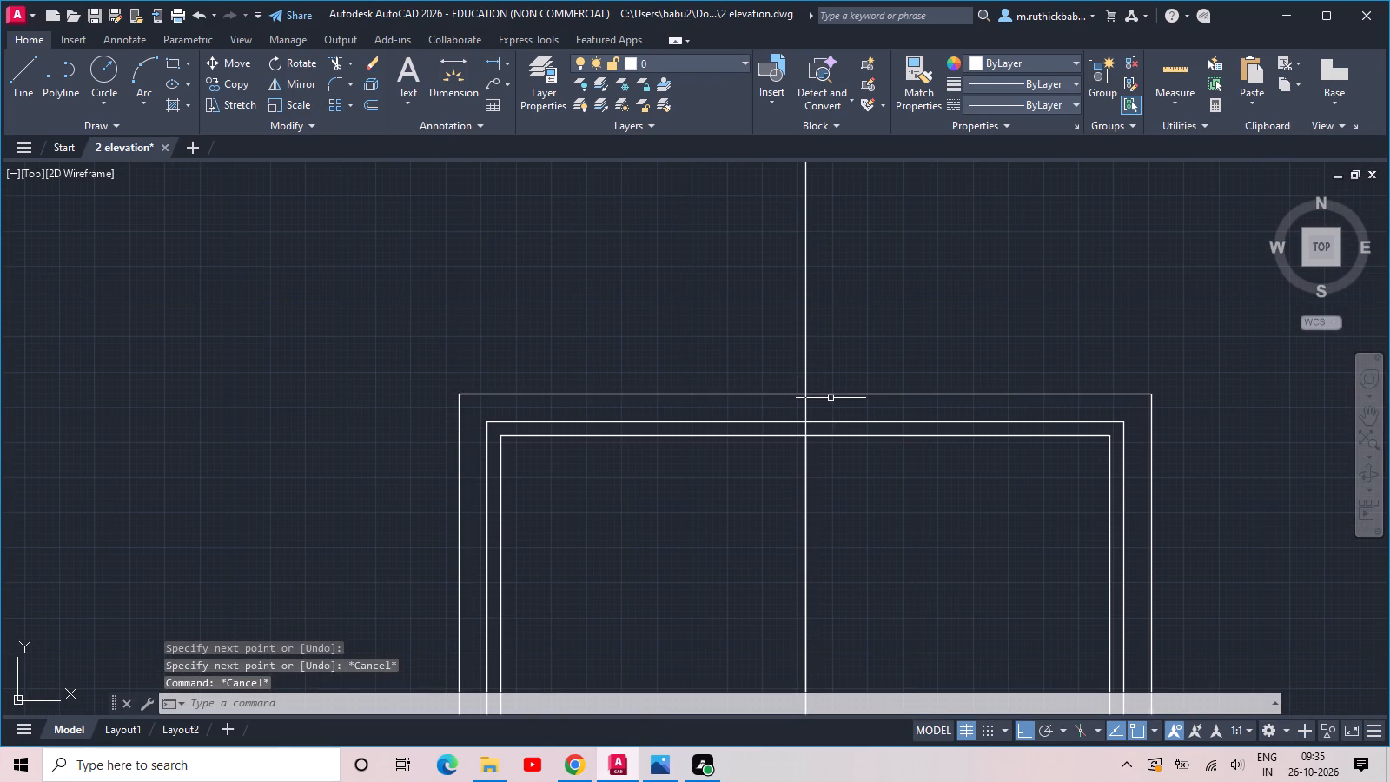
{"action": "key", "text": "t"}
{"action": "key", "text": "r"}
{"action": "key", "text": "space"}
{"action": "left_click", "coordinate": [804, 430]}
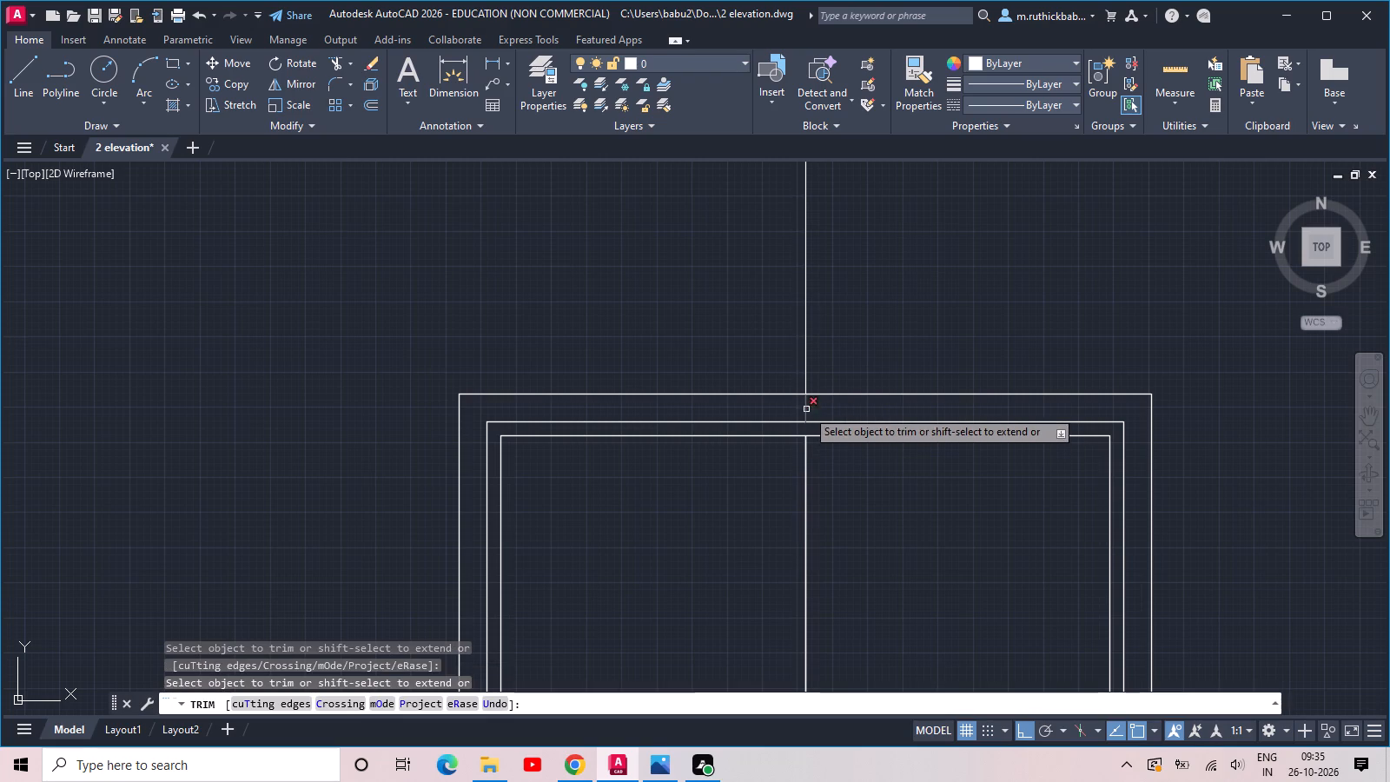
{"action": "left_click", "coordinate": [806, 402]}
{"action": "scroll", "coordinate": [806, 402], "scroll_direction": "down", "scroll_amount": 3}
{"action": "scroll", "coordinate": [816, 630], "scroll_direction": "up", "scroll_amount": 5}
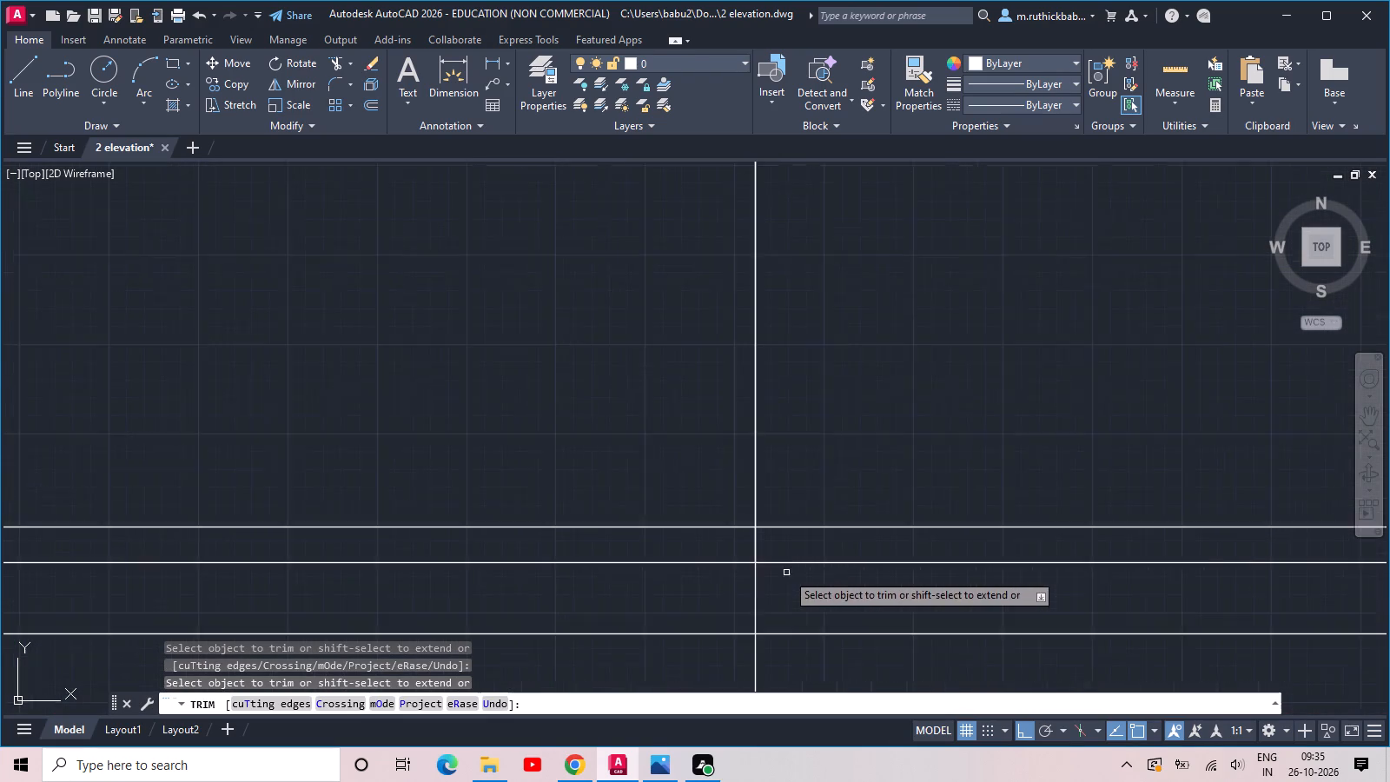
{"action": "scroll", "coordinate": [786, 573], "scroll_direction": "up", "scroll_amount": 1}
{"action": "left_click", "coordinate": [737, 533]}
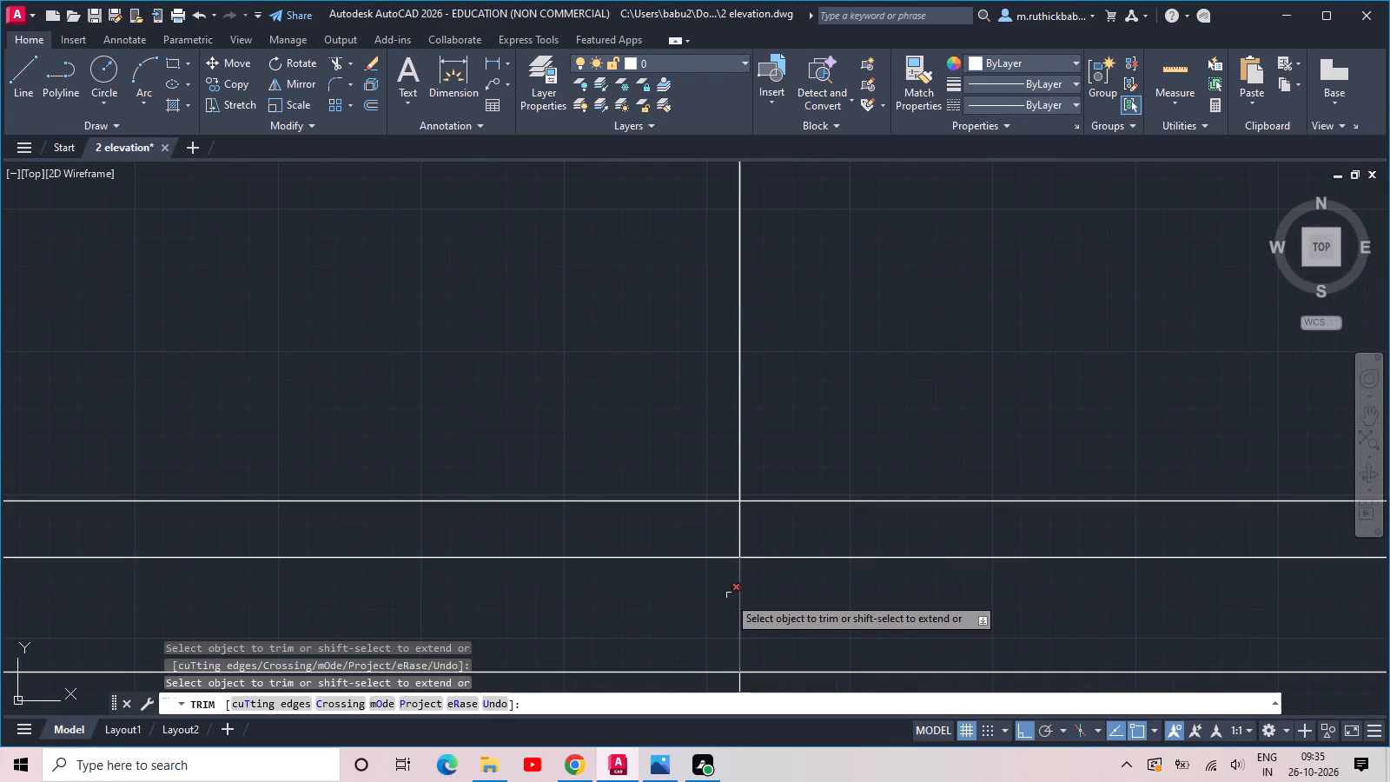
{"action": "left_click", "coordinate": [737, 609]}
{"action": "left_click", "coordinate": [739, 525]}
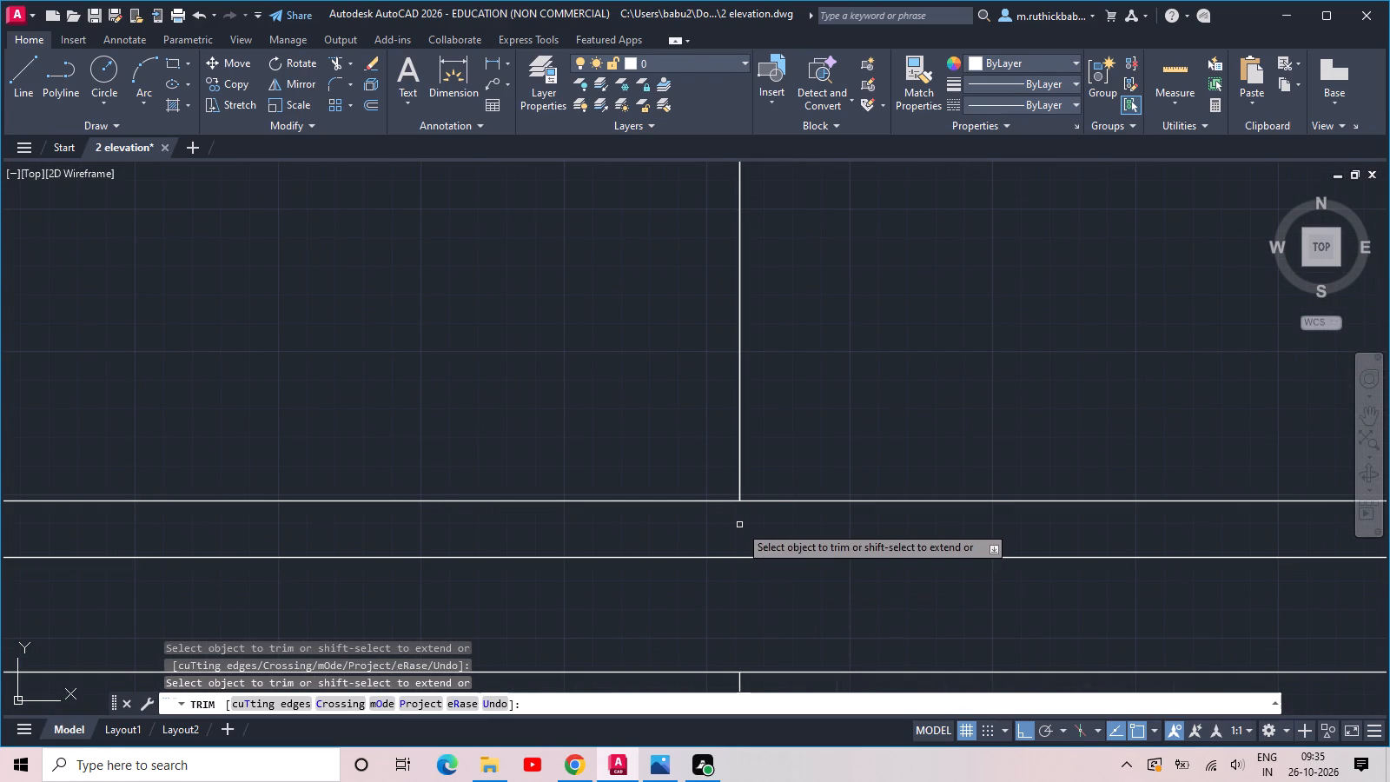
{"action": "scroll", "coordinate": [749, 517], "scroll_direction": "down", "scroll_amount": 6}
{"action": "key", "text": "Escape"}
Save the drawing.
{"action": "key", "text": "ctrl+s"}
{"action": "key", "text": "ctrl+s"}
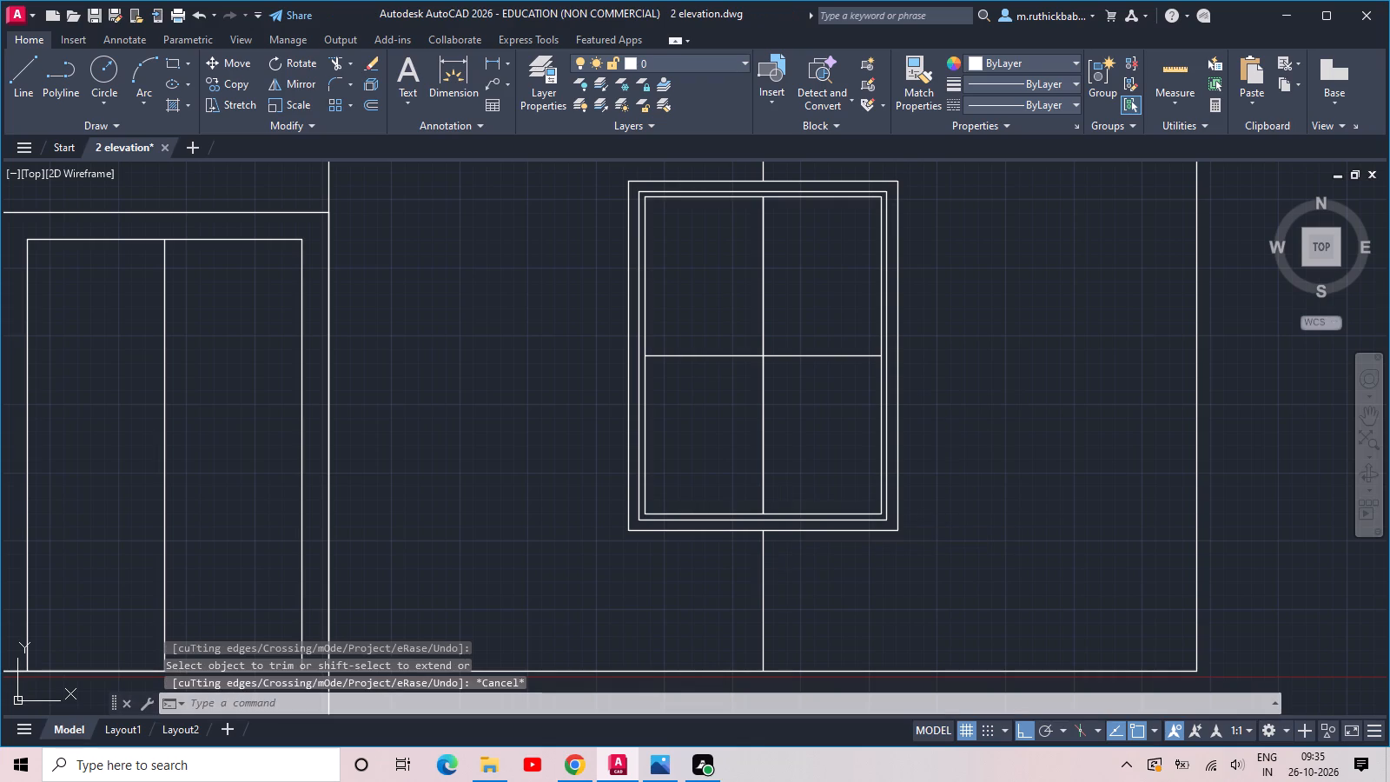
Draw a small upright rectangle freehand in the wall area between the door partition line and the four-pane window.
{"action": "scroll", "coordinate": [788, 571], "scroll_direction": "down", "scroll_amount": 2}
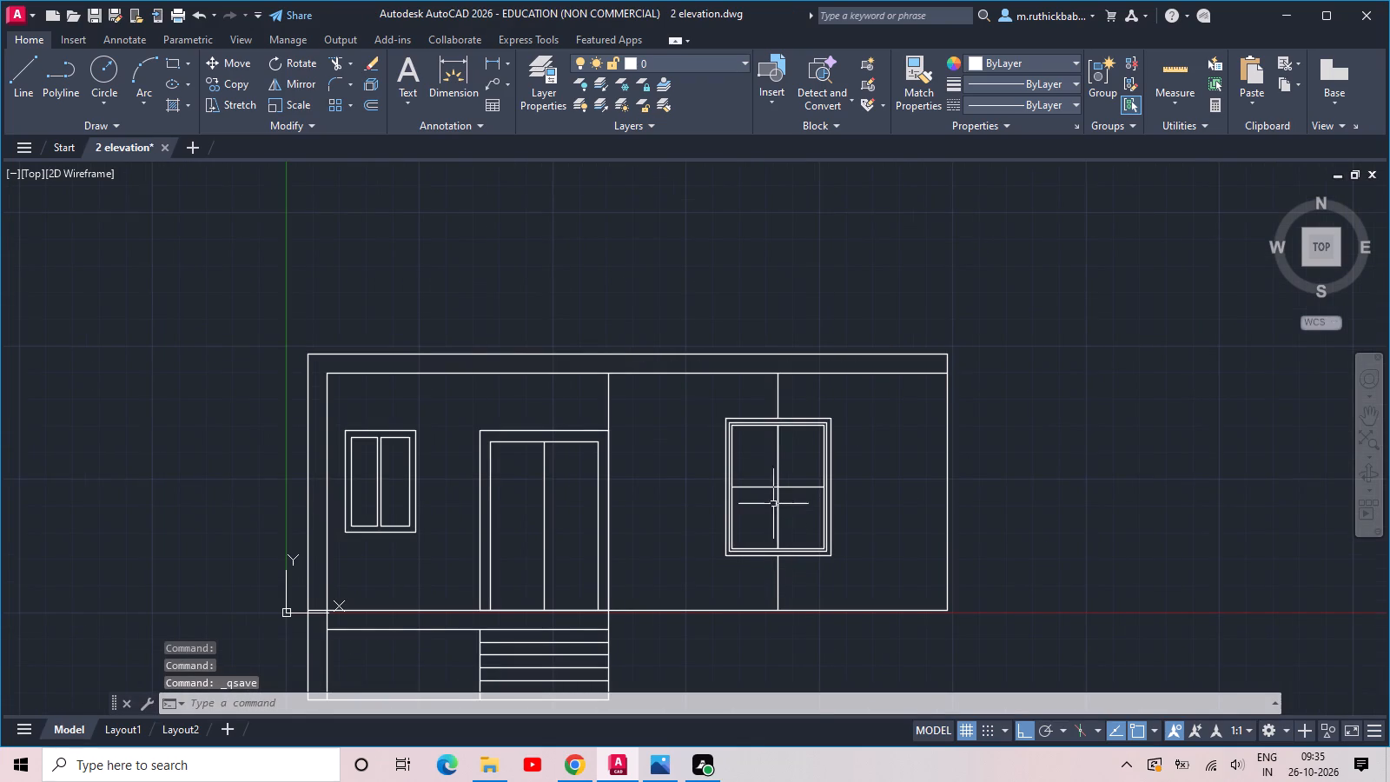
{"action": "key", "text": "r"}
{"action": "key", "text": "e"}
{"action": "key", "text": "c"}
{"action": "key", "text": "space"}
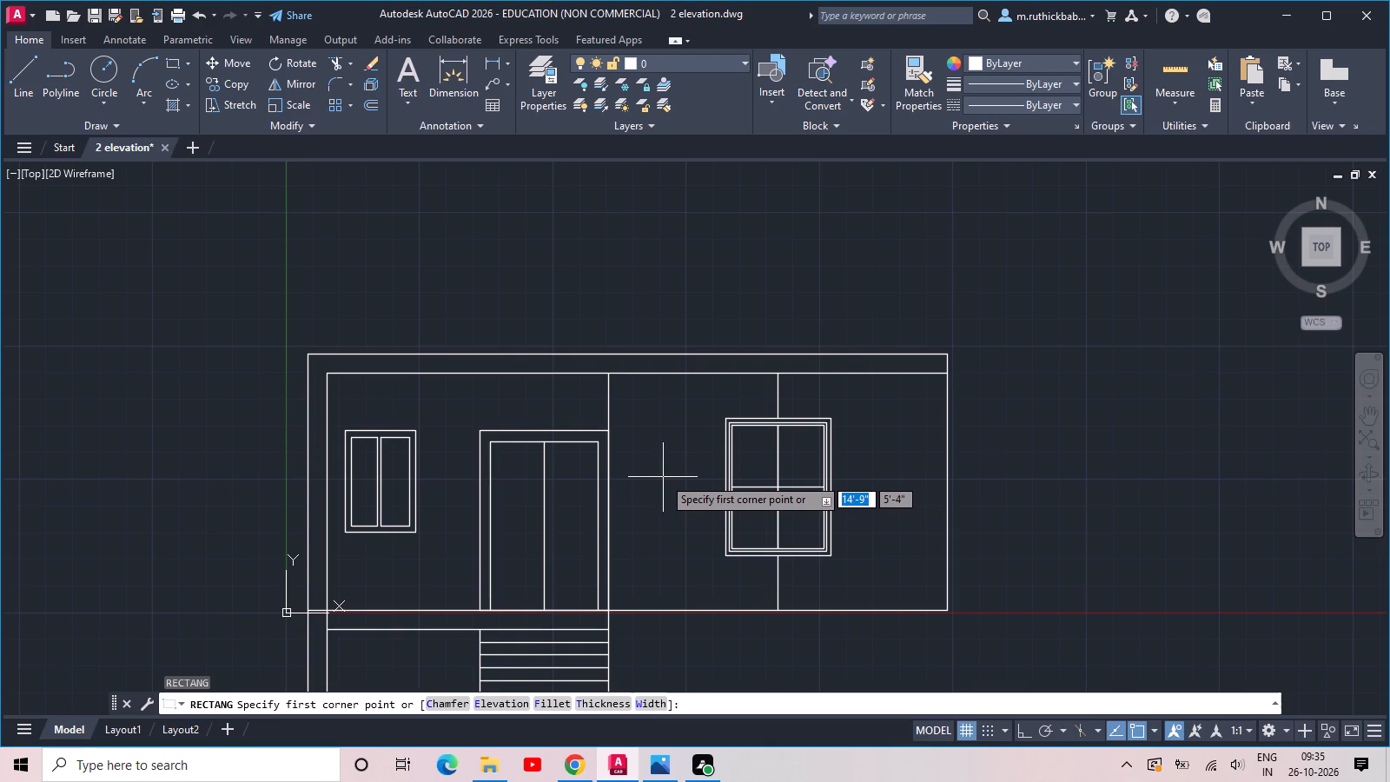
{"action": "left_click", "coordinate": [663, 477]}
{"action": "left_click", "coordinate": [673, 508]}
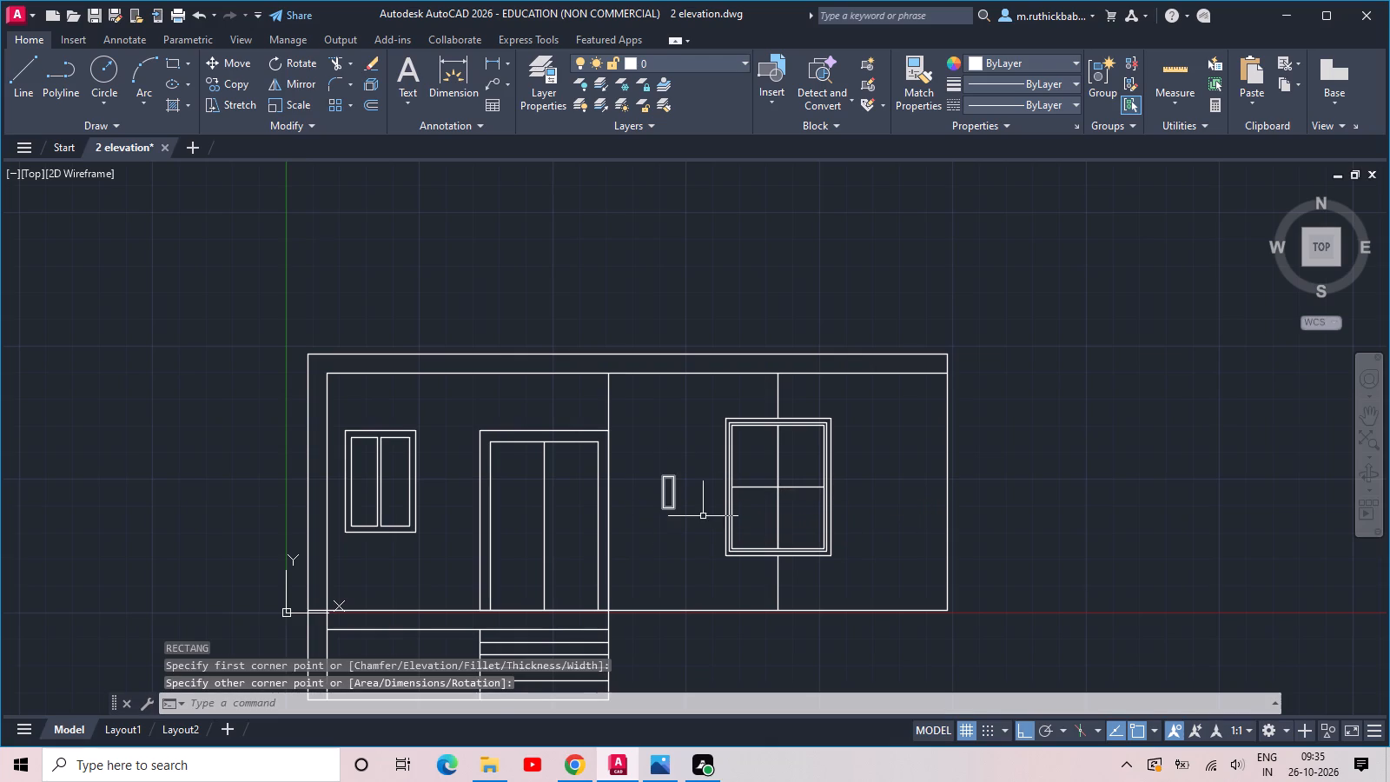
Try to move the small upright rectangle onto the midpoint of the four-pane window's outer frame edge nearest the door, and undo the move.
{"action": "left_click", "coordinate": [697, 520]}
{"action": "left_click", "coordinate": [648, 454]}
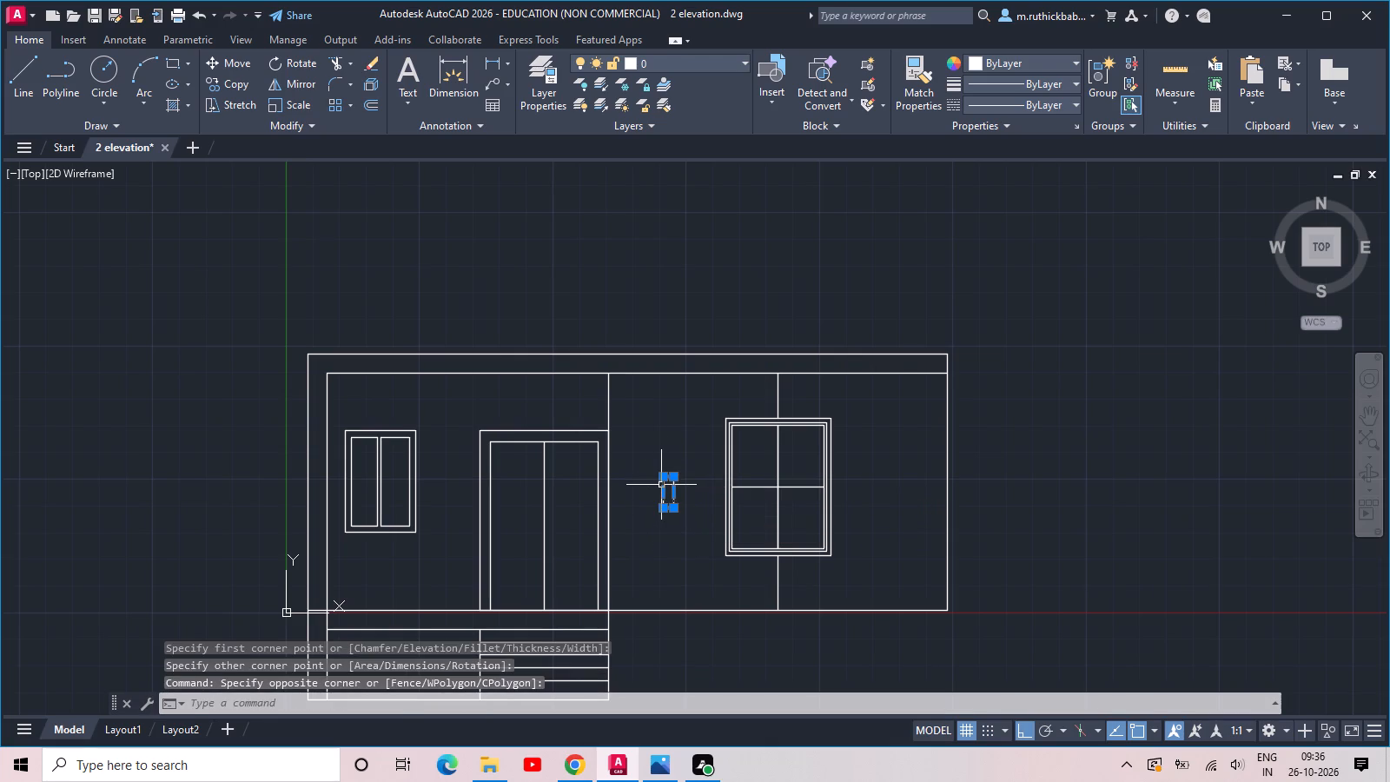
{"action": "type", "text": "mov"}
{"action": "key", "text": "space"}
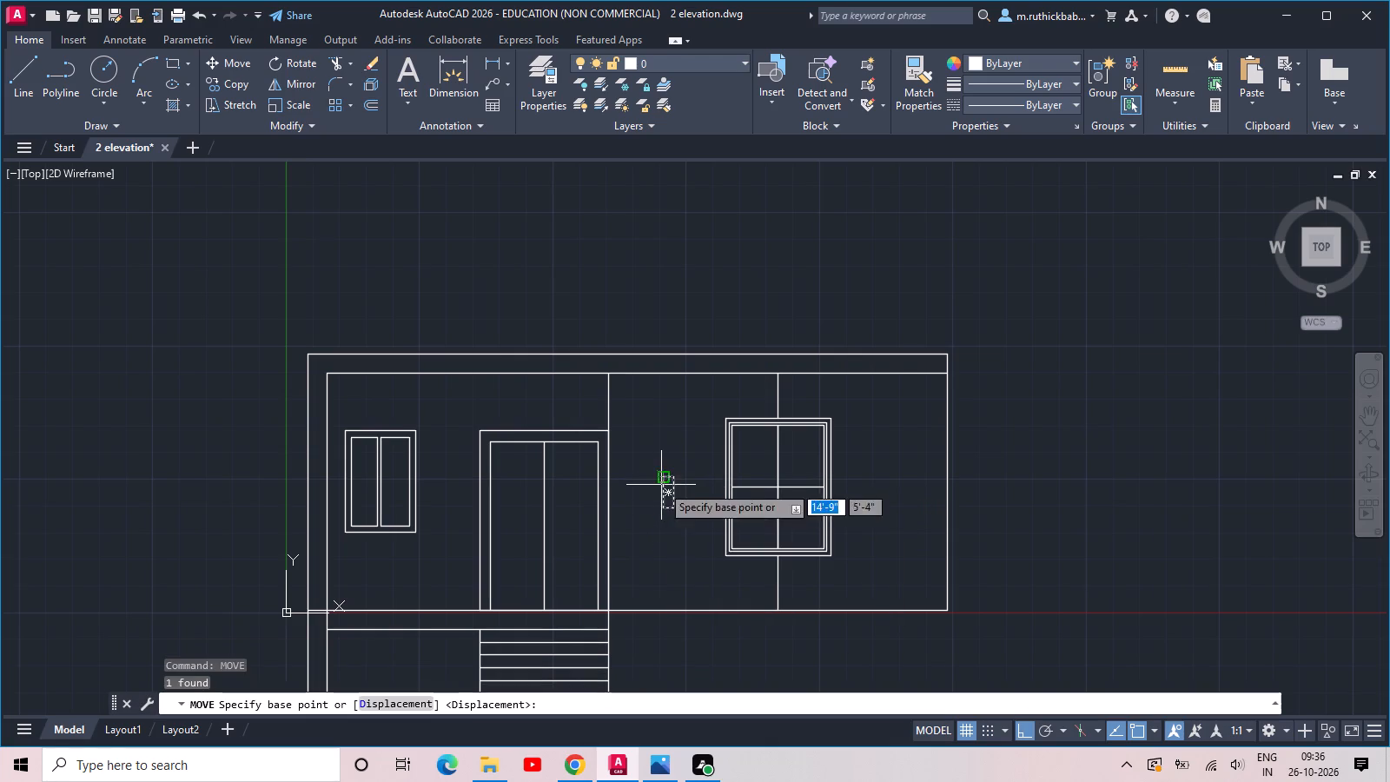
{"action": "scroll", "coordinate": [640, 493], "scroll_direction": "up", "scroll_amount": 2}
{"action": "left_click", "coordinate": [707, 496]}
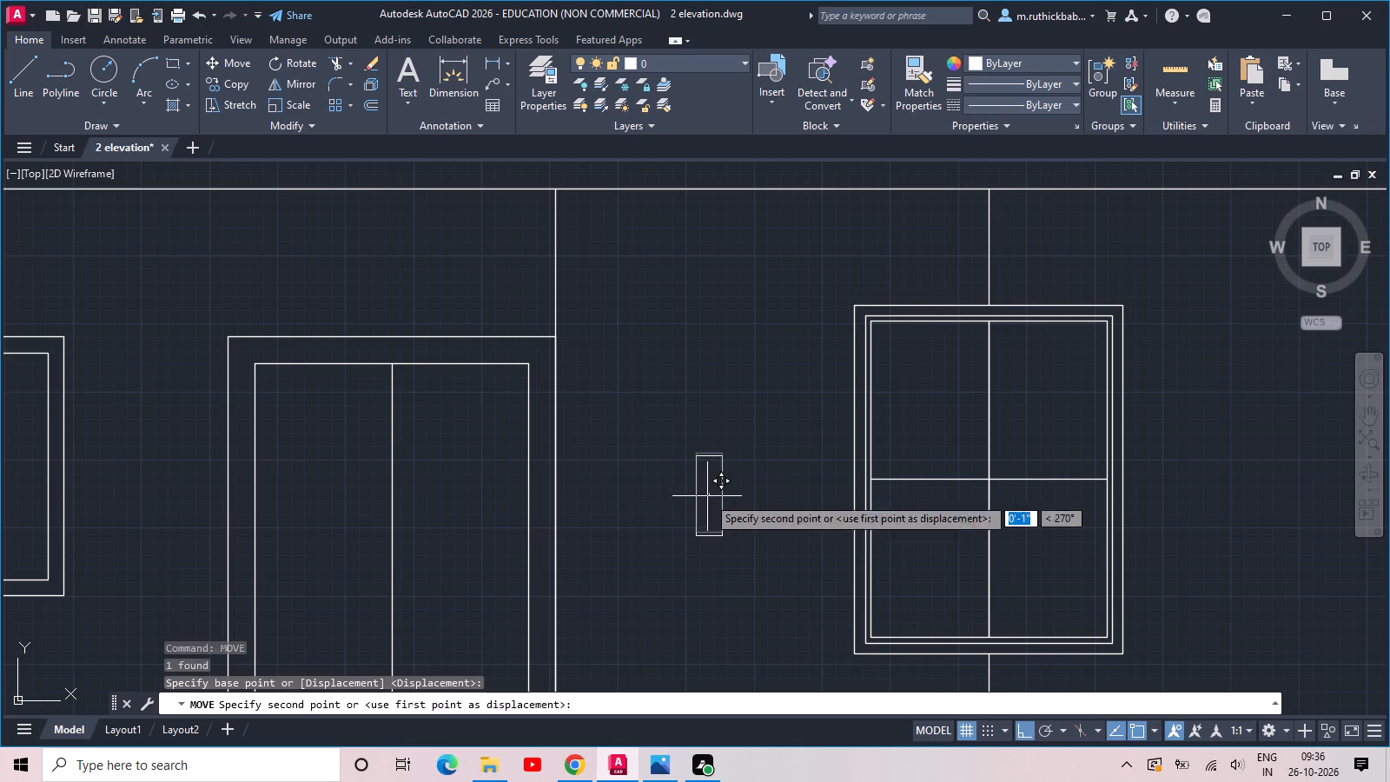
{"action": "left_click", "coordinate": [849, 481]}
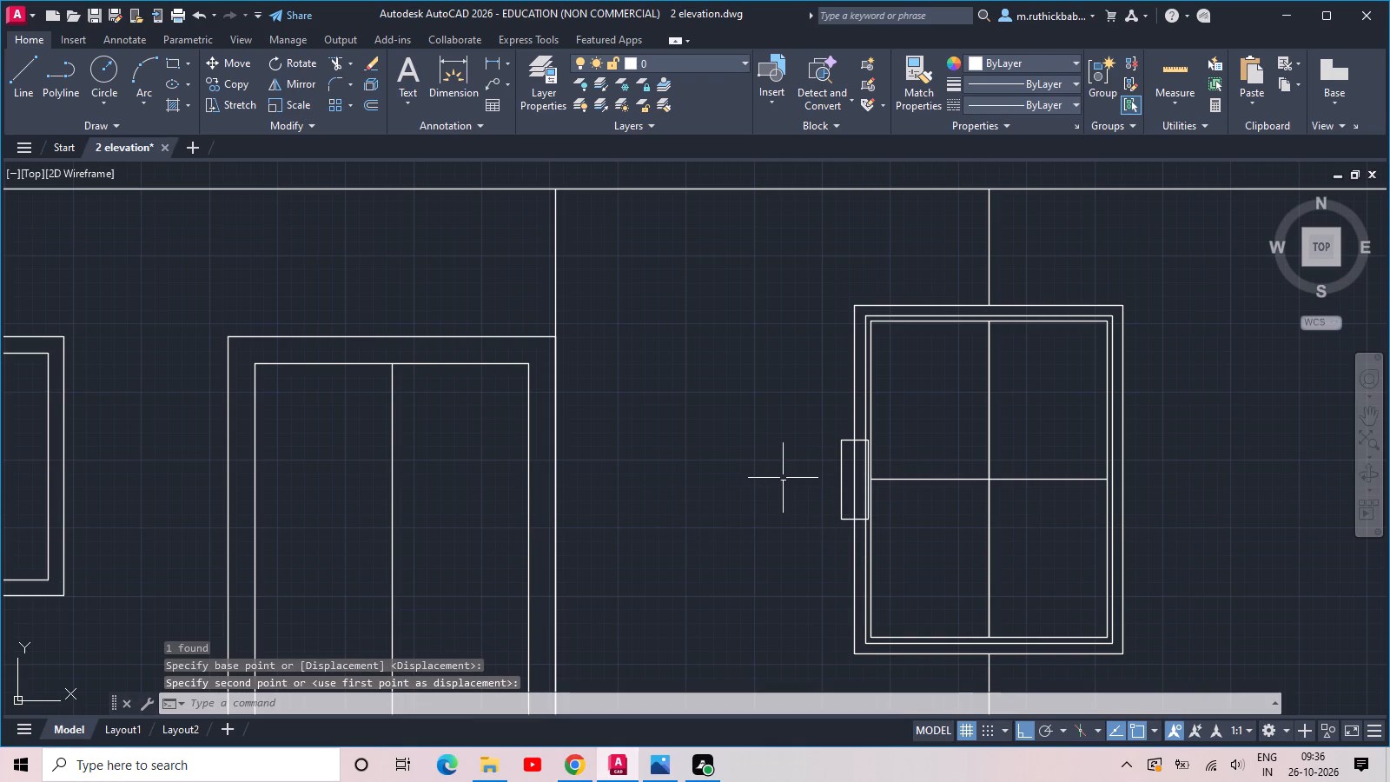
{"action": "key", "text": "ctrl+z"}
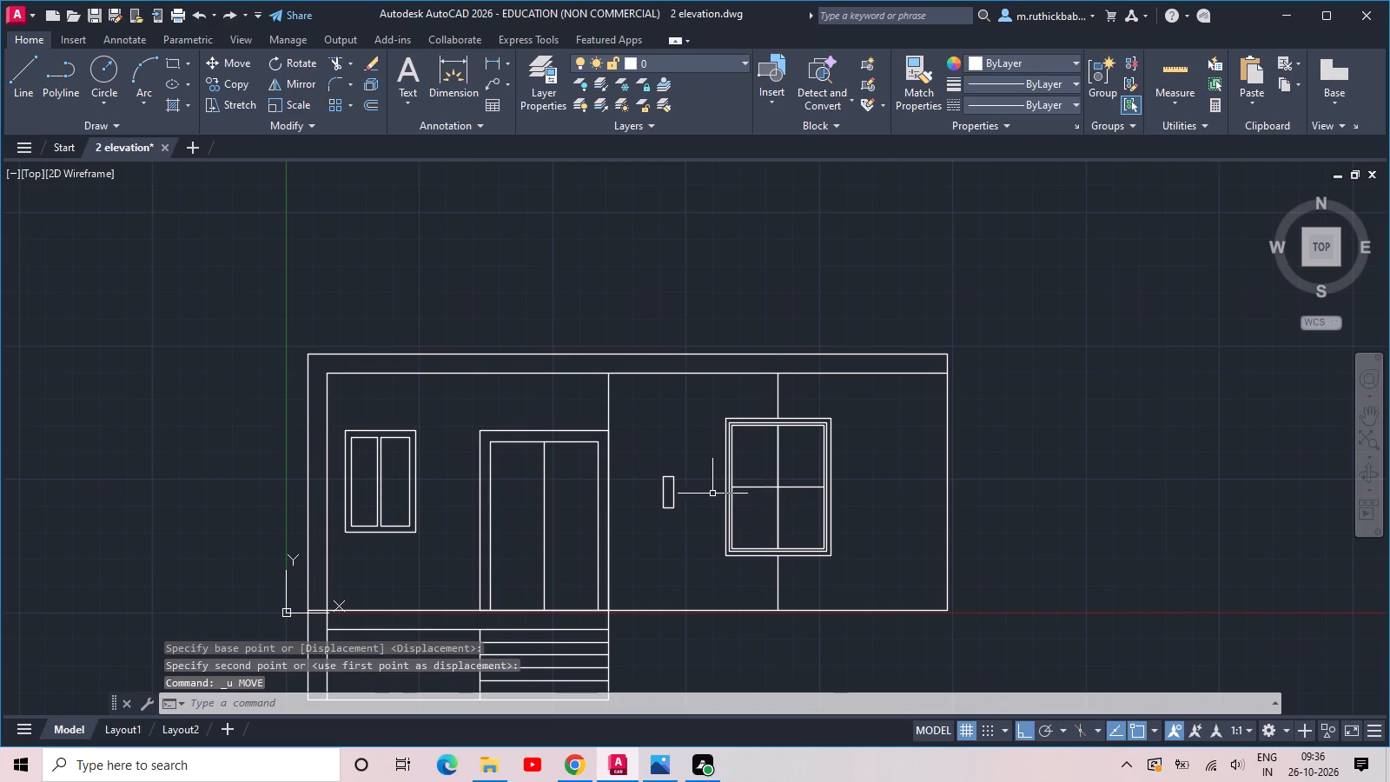
Shrink the small rectangle by stretching its bottom edge up about 2", its top edge down slightly and its right edge inward about 1".
{"action": "left_click", "coordinate": [710, 462]}
{"action": "left_click", "coordinate": [634, 553]}
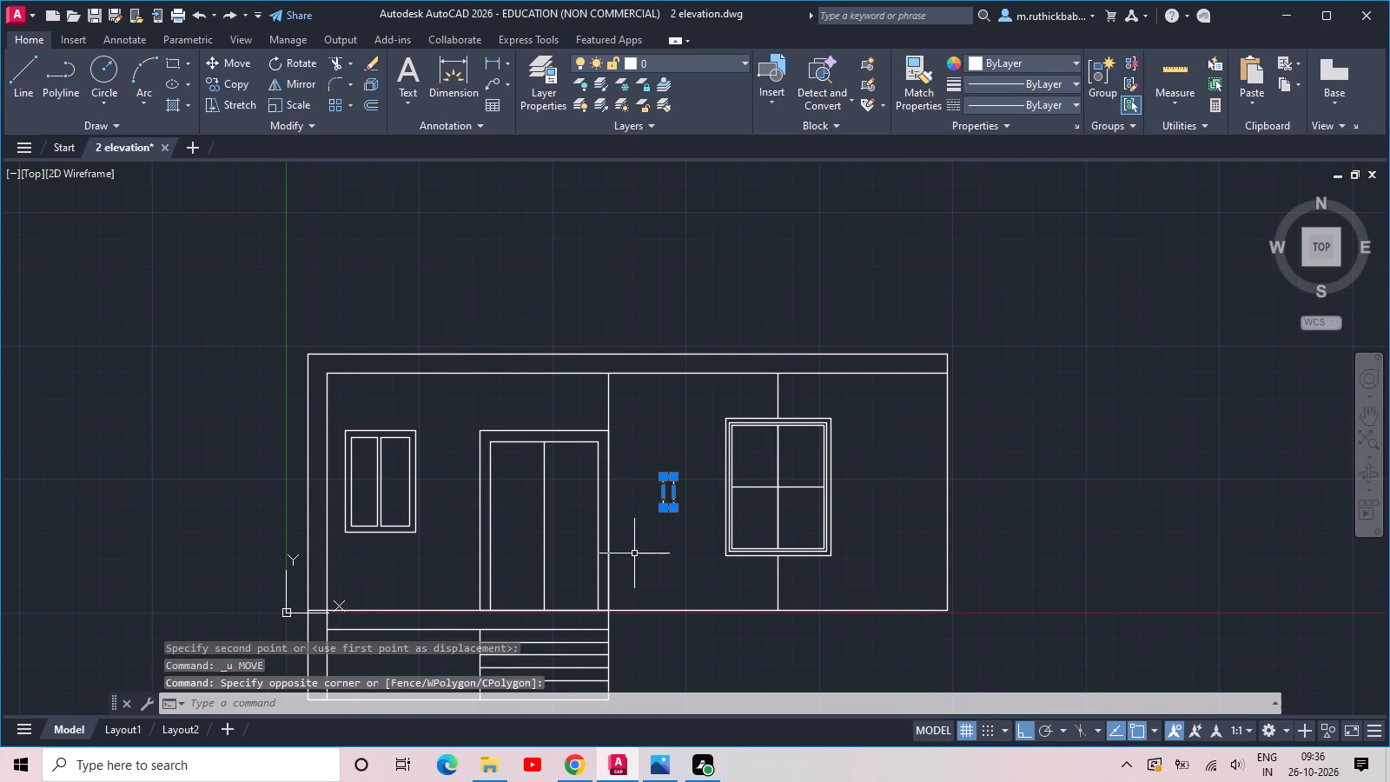
{"action": "scroll", "coordinate": [634, 552], "scroll_direction": "up", "scroll_amount": 3}
{"action": "left_click", "coordinate": [762, 381]}
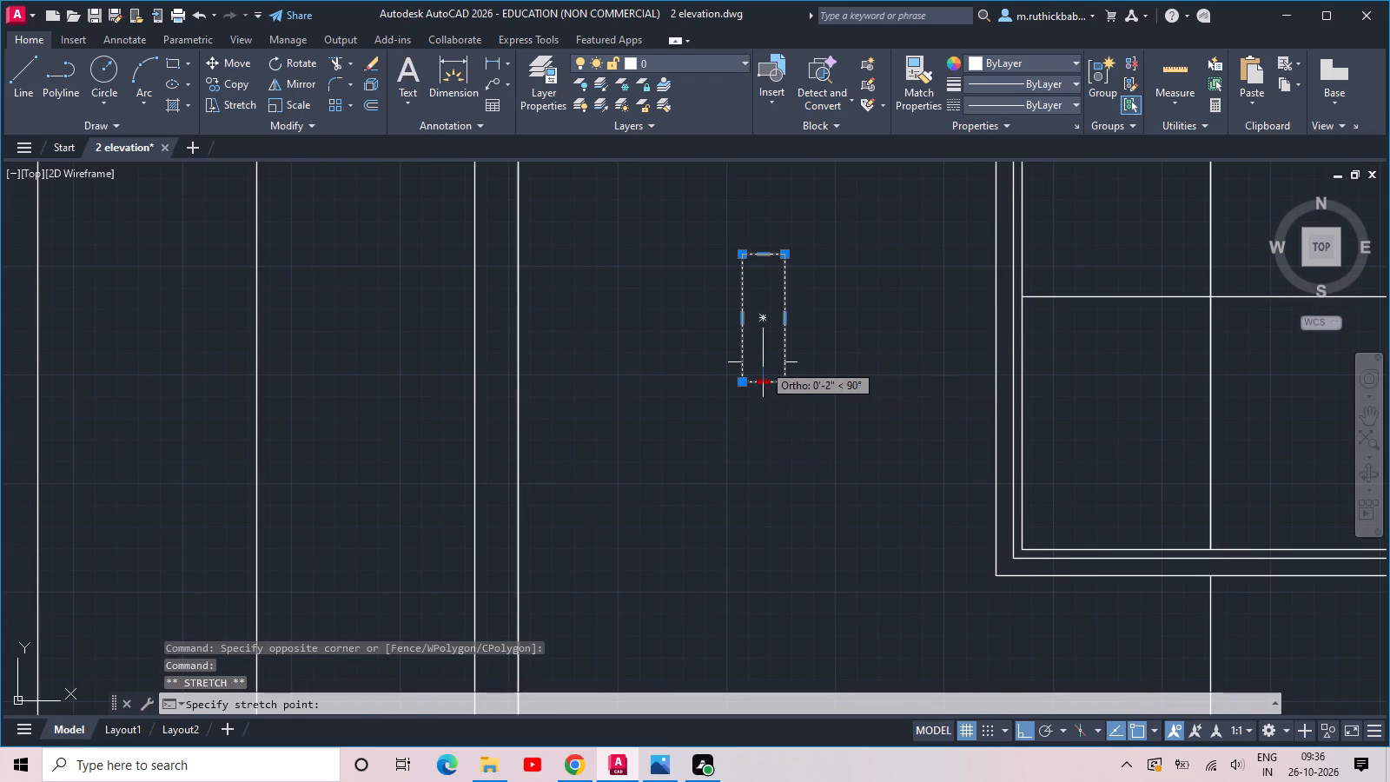
{"action": "left_click", "coordinate": [763, 362]}
{"action": "left_click", "coordinate": [760, 254]}
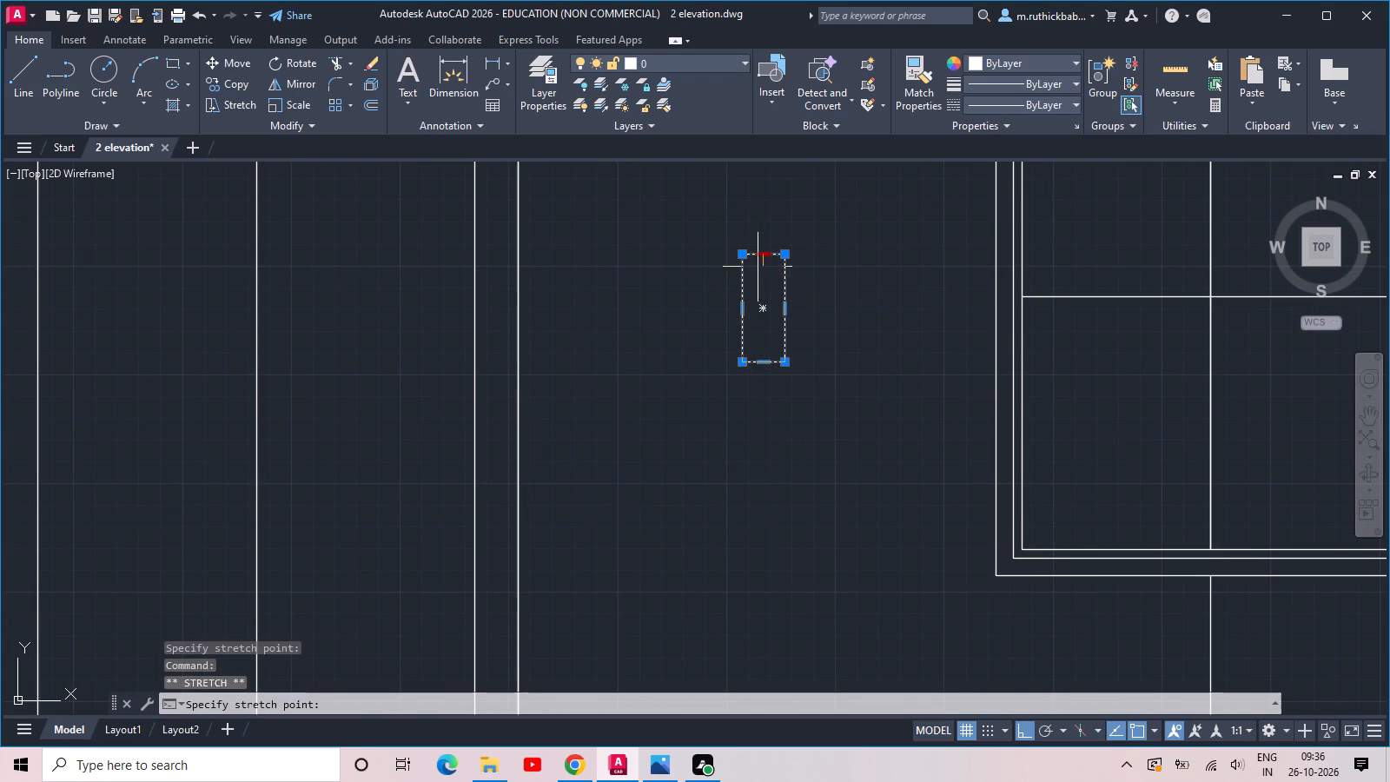
{"action": "left_click", "coordinate": [760, 276]}
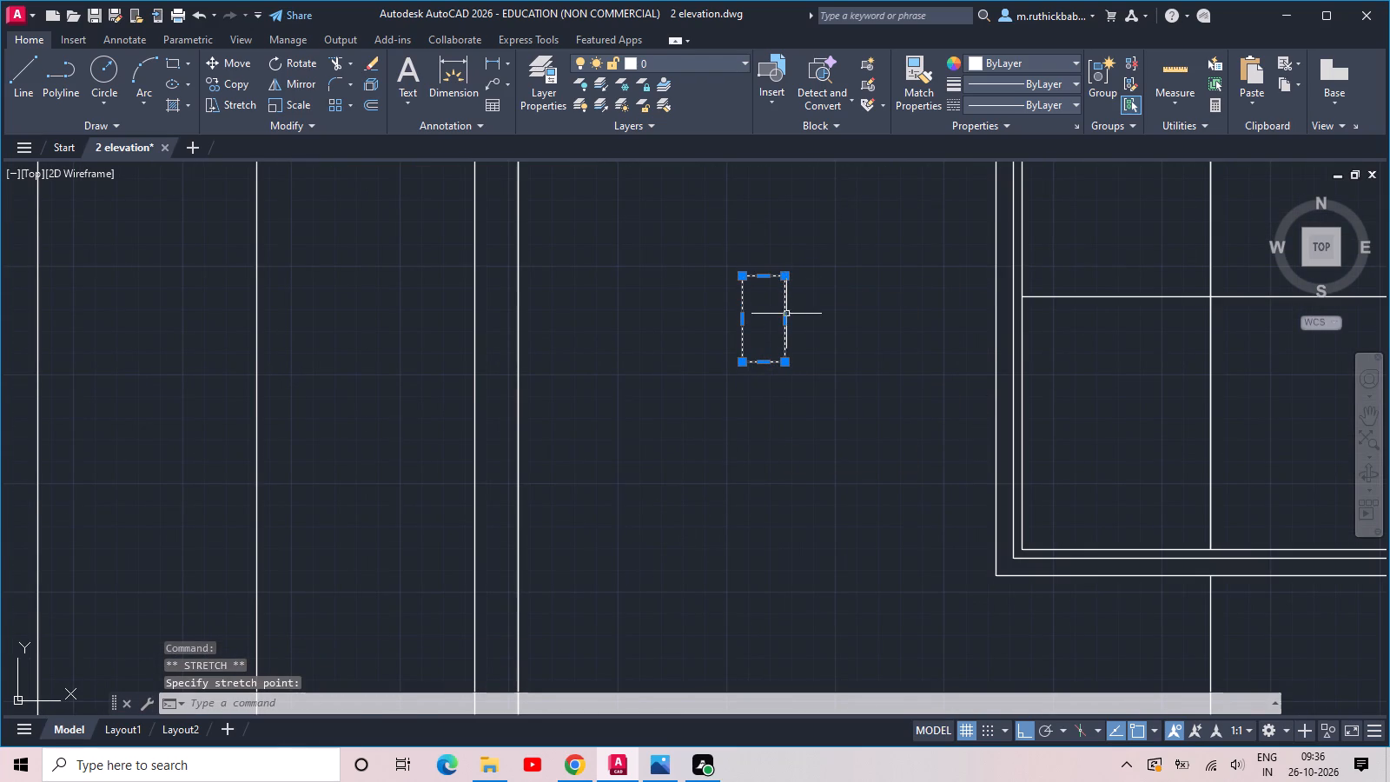
{"action": "left_click", "coordinate": [786, 316]}
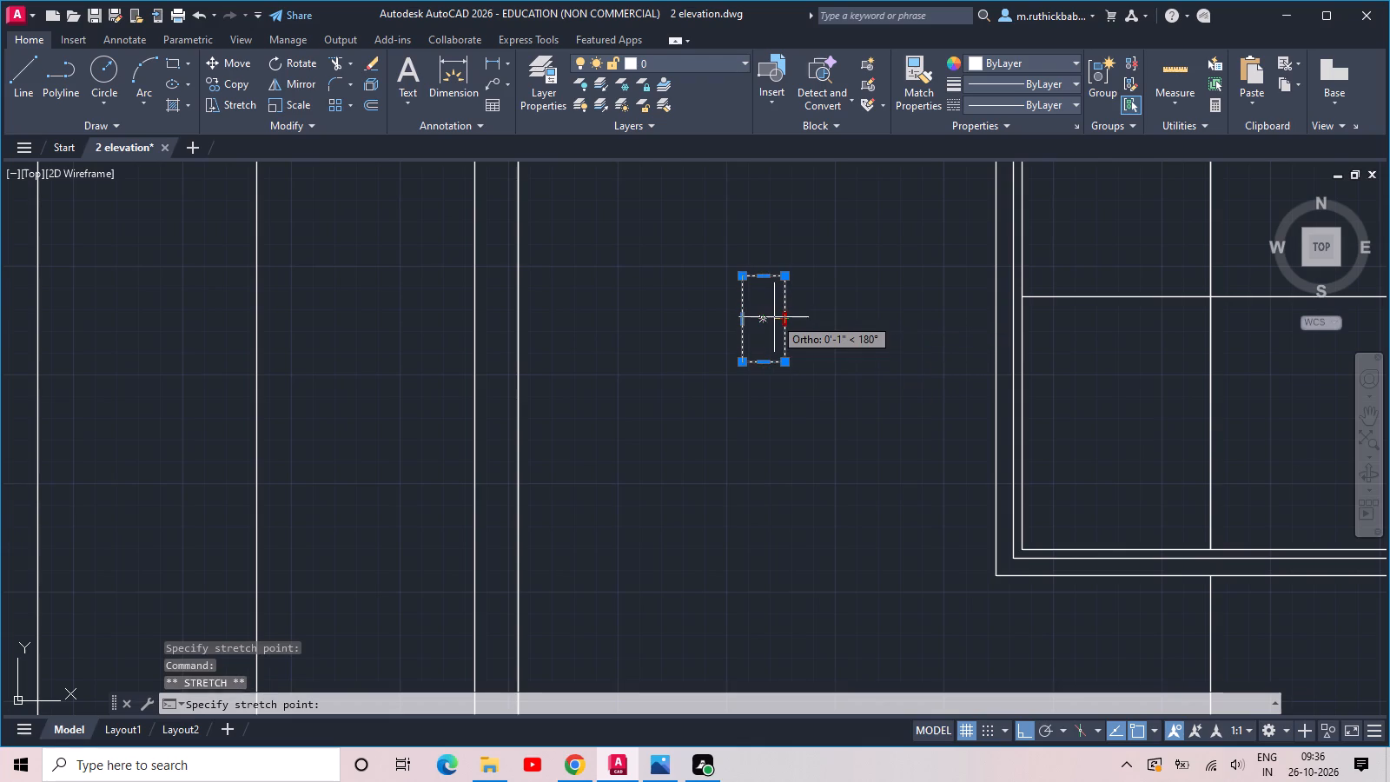
{"action": "left_click", "coordinate": [774, 319]}
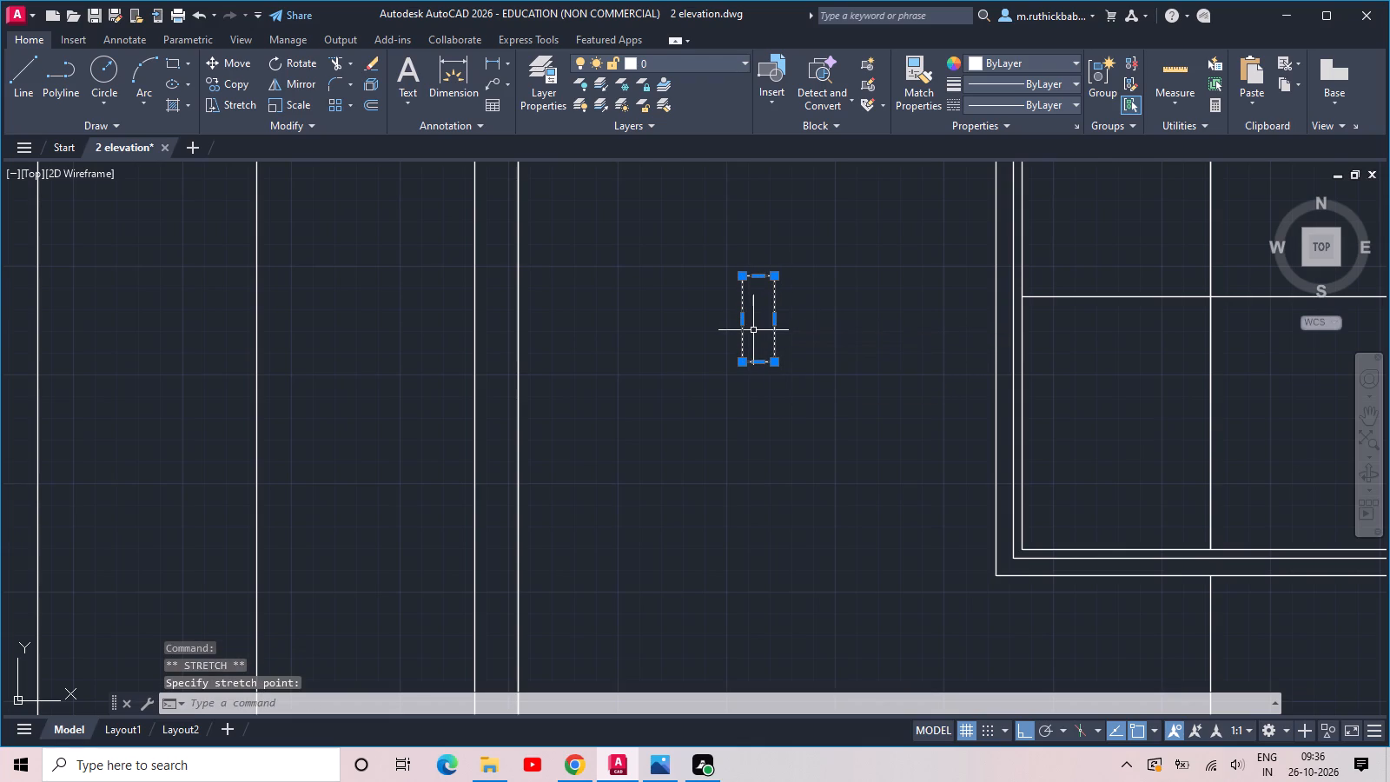
Move the rectangle by its centre to the midpoint between the four-pane window's outer frame and the door partition line, at the window's mid-height.
{"action": "key", "text": "m"}
{"action": "key", "text": "o"}
{"action": "key", "text": "v"}
{"action": "key", "text": "space"}
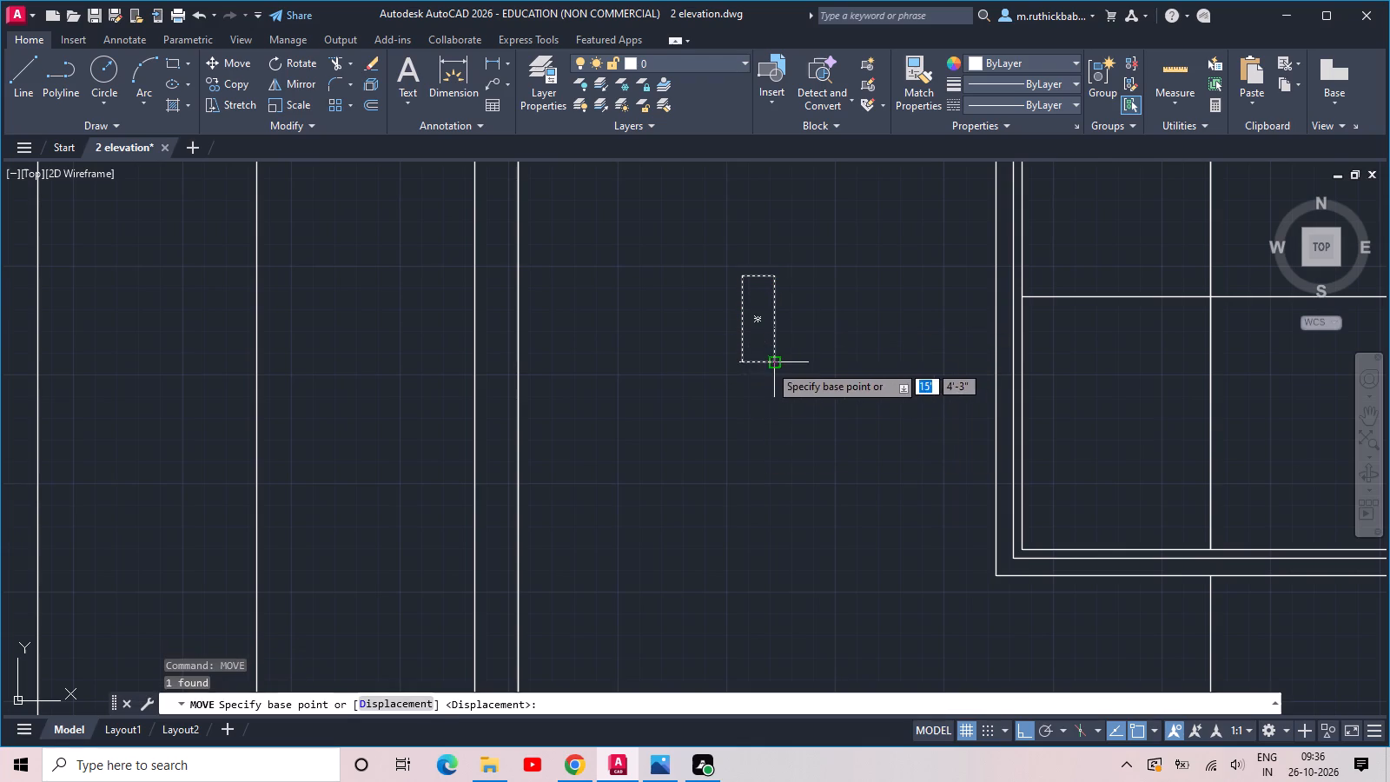
{"action": "left_click", "coordinate": [757, 316]}
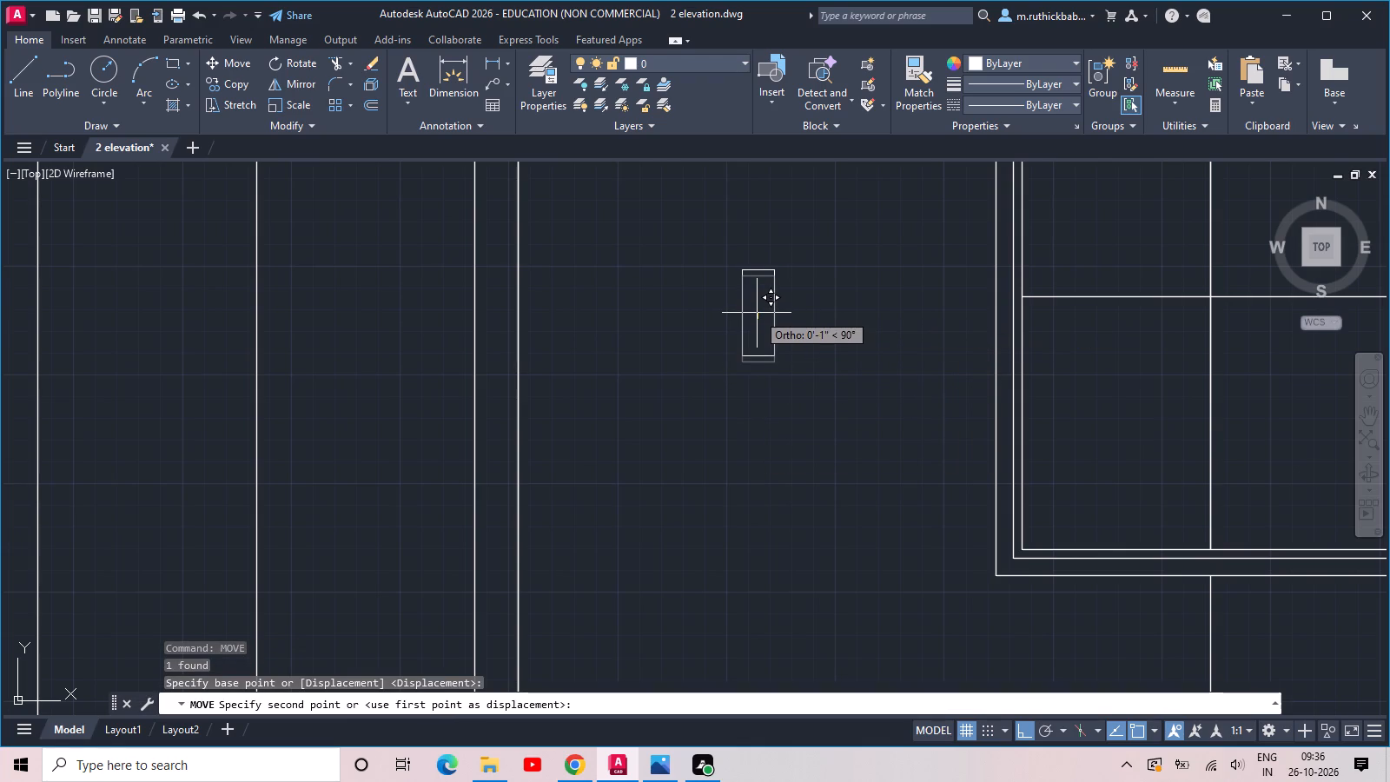
{"action": "type", "text": "m2p"}
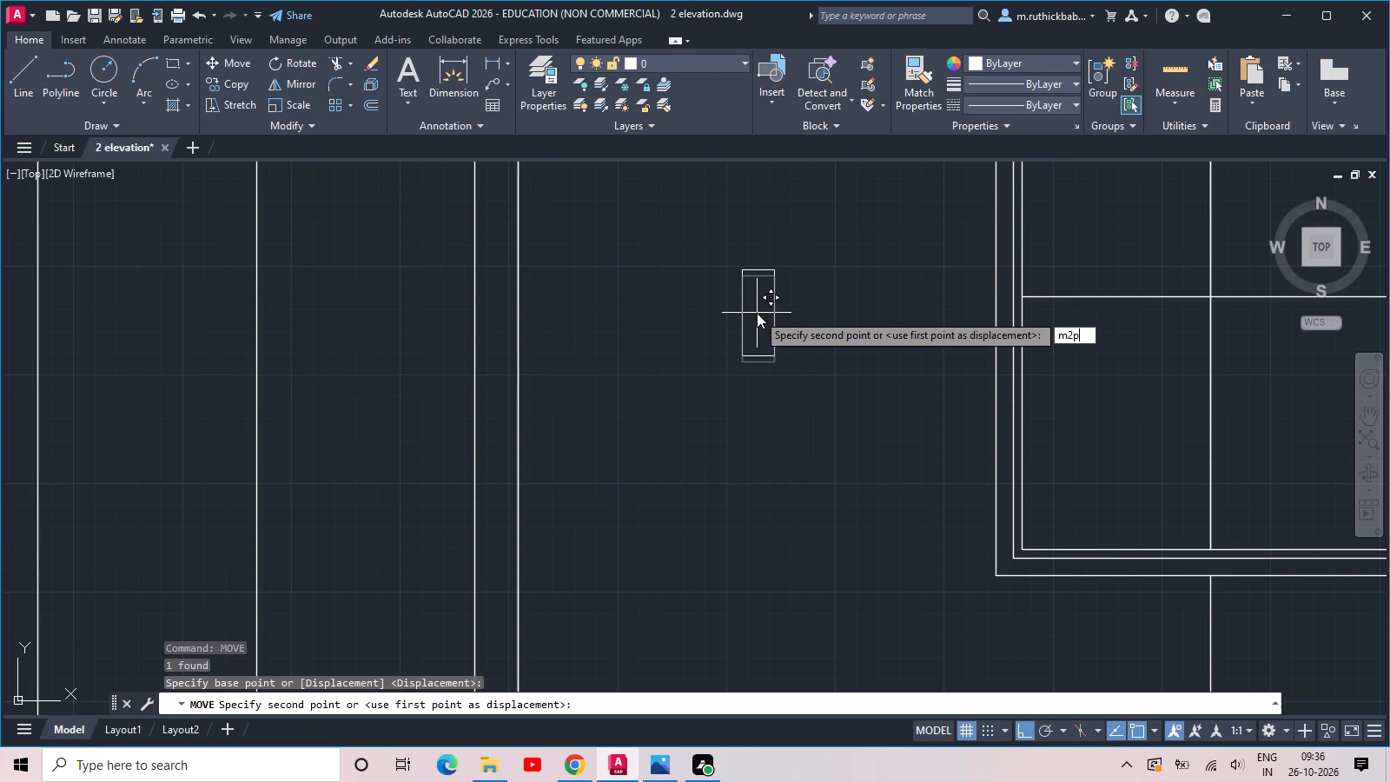
{"action": "key", "text": "space"}
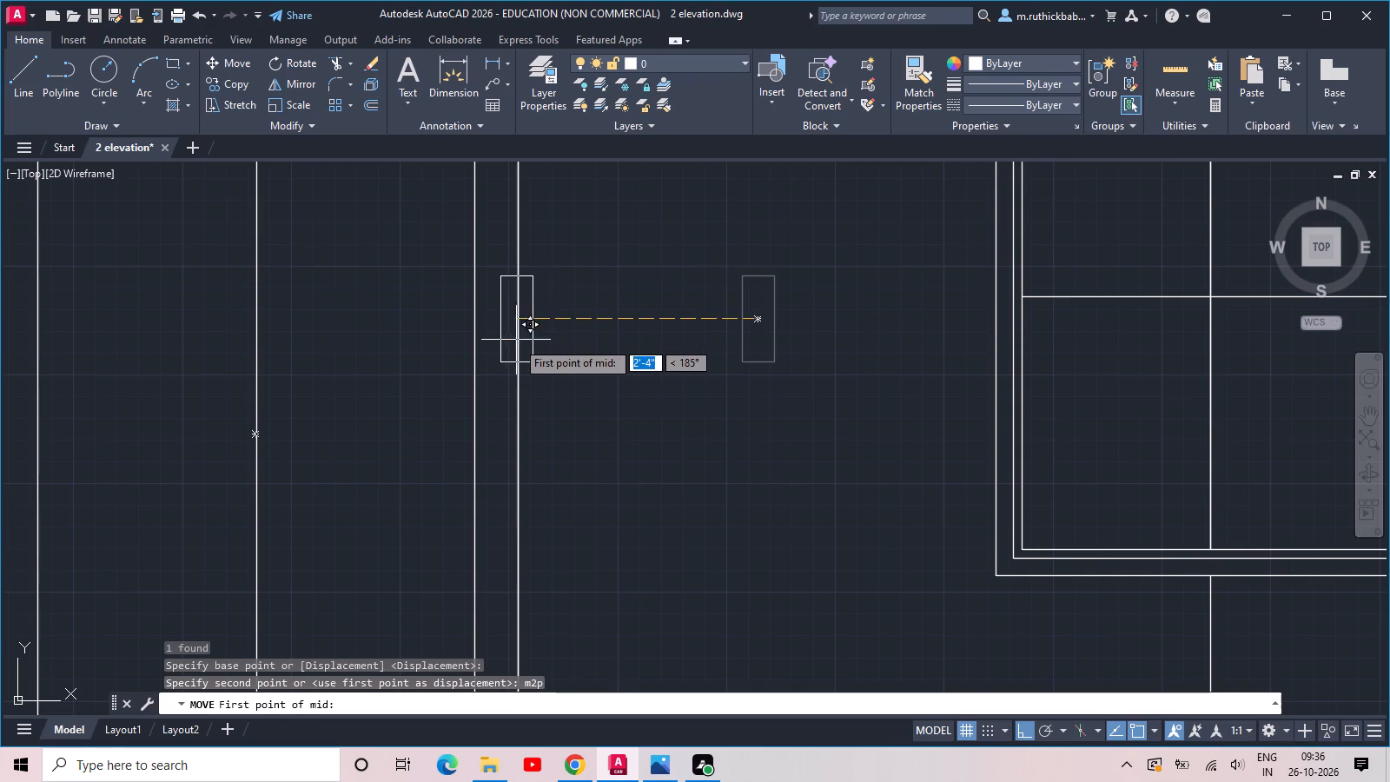
{"action": "left_click", "coordinate": [999, 295]}
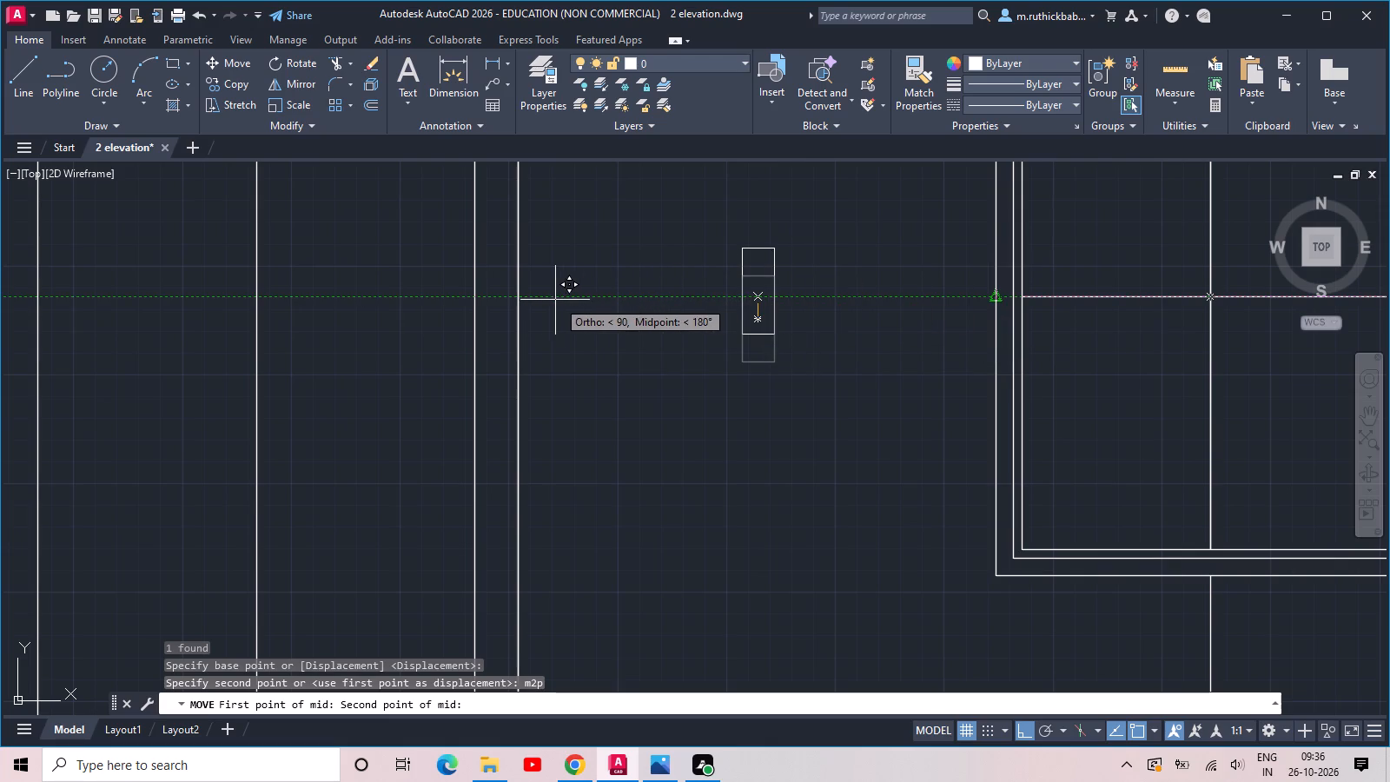
{"action": "left_click", "coordinate": [520, 294]}
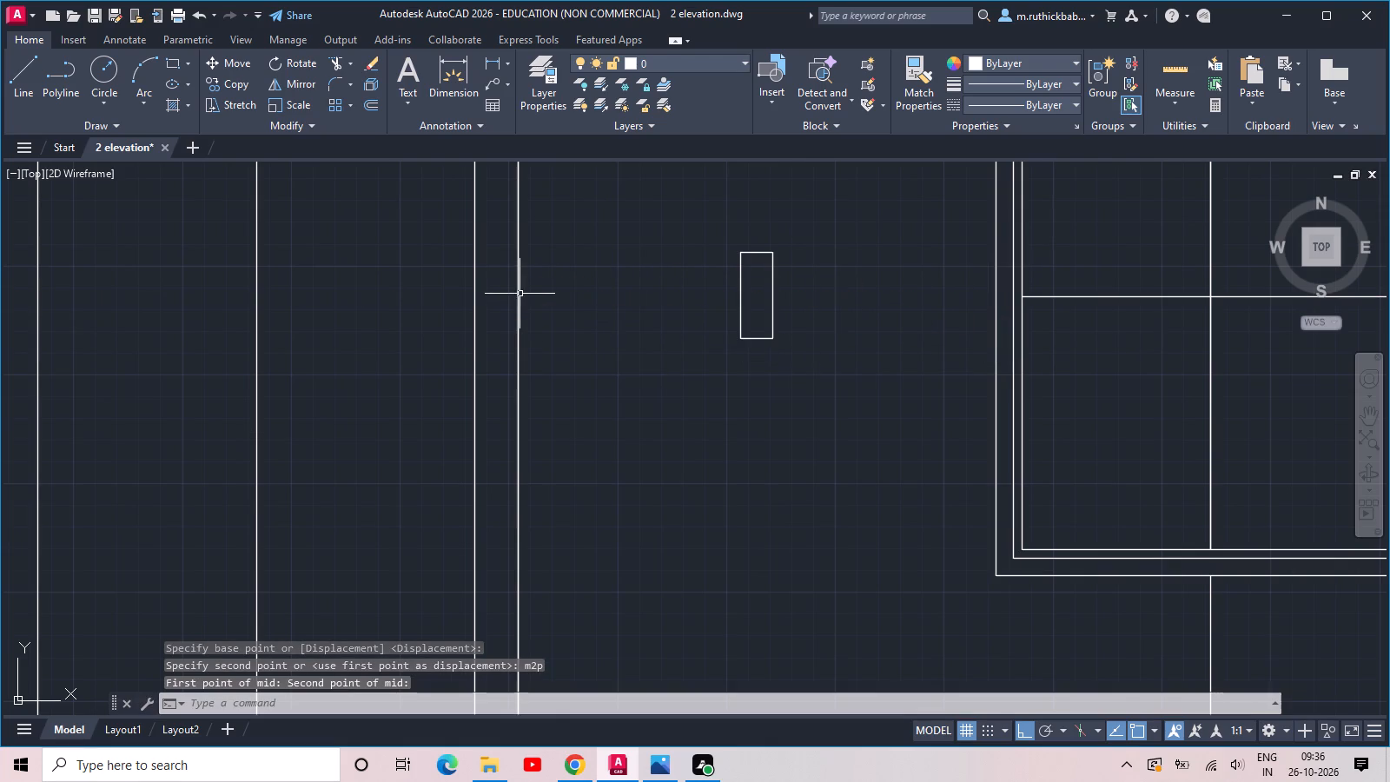
{"action": "scroll", "coordinate": [759, 303], "scroll_direction": "down", "scroll_amount": 2}
{"action": "middle_click_drag", "start_coordinate": [828, 325], "coordinate": [752, 434]}
{"action": "key", "text": "Escape"}
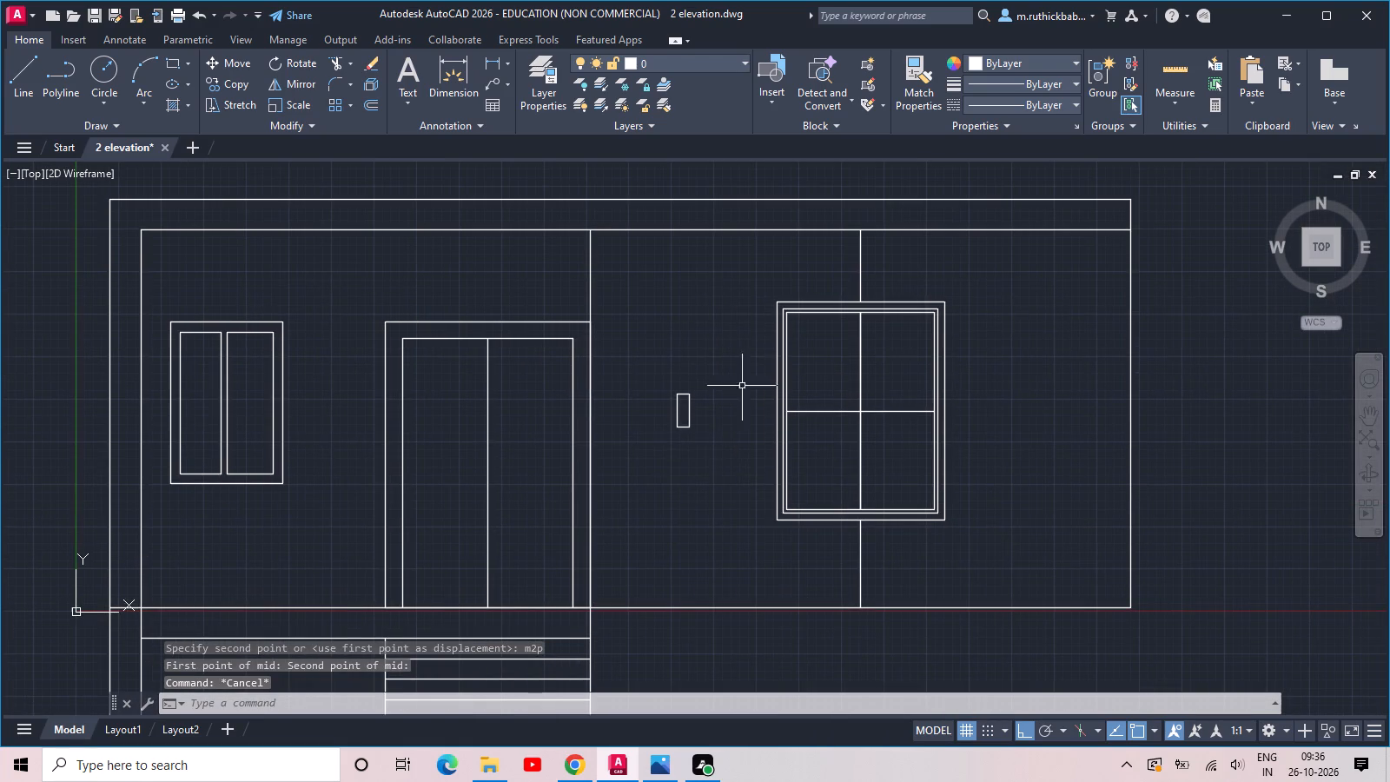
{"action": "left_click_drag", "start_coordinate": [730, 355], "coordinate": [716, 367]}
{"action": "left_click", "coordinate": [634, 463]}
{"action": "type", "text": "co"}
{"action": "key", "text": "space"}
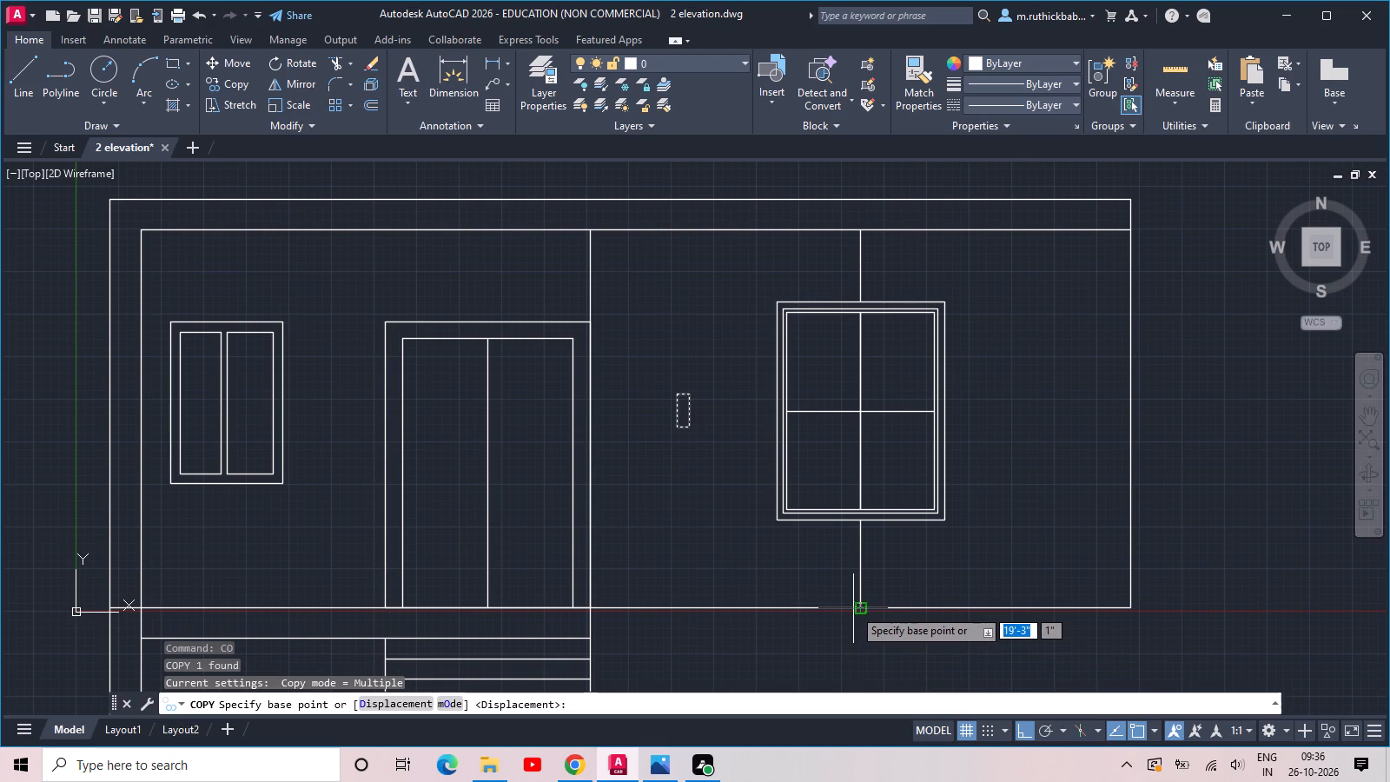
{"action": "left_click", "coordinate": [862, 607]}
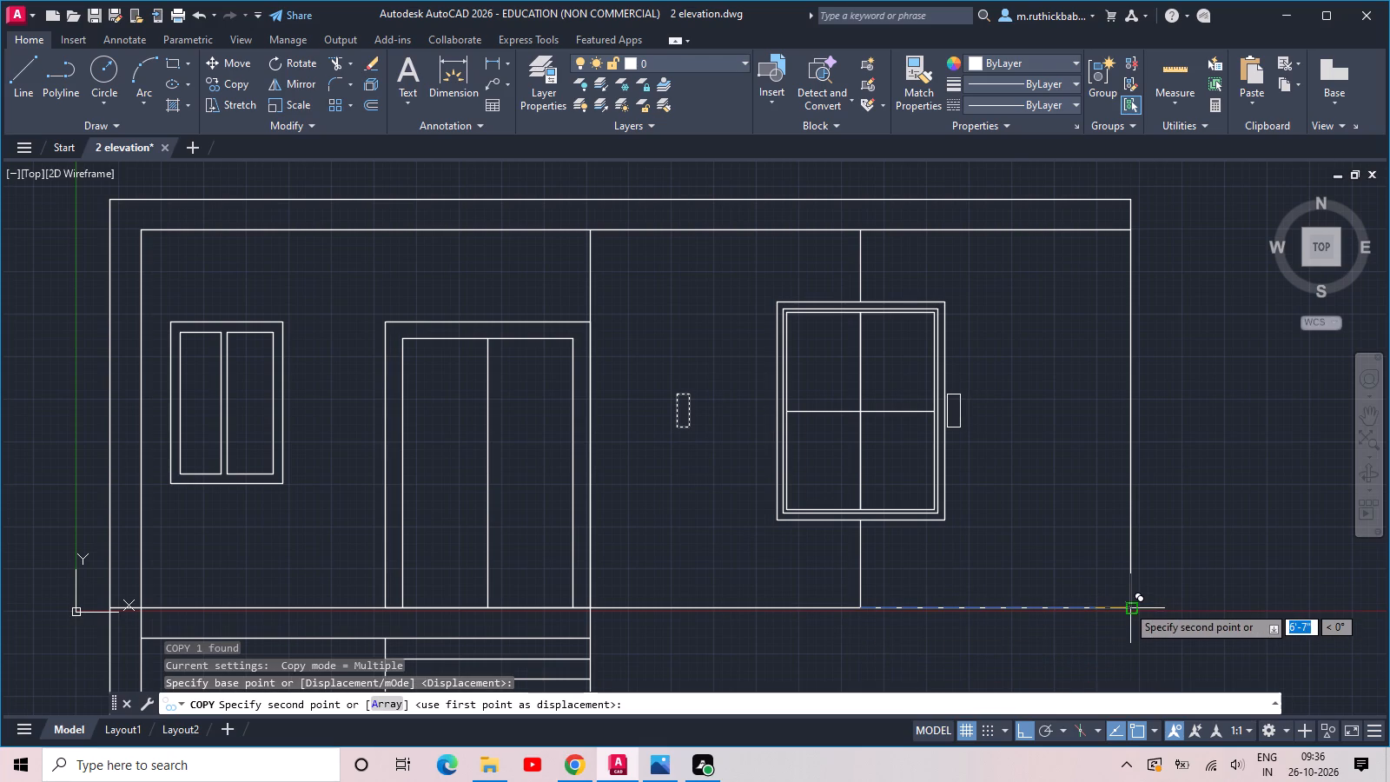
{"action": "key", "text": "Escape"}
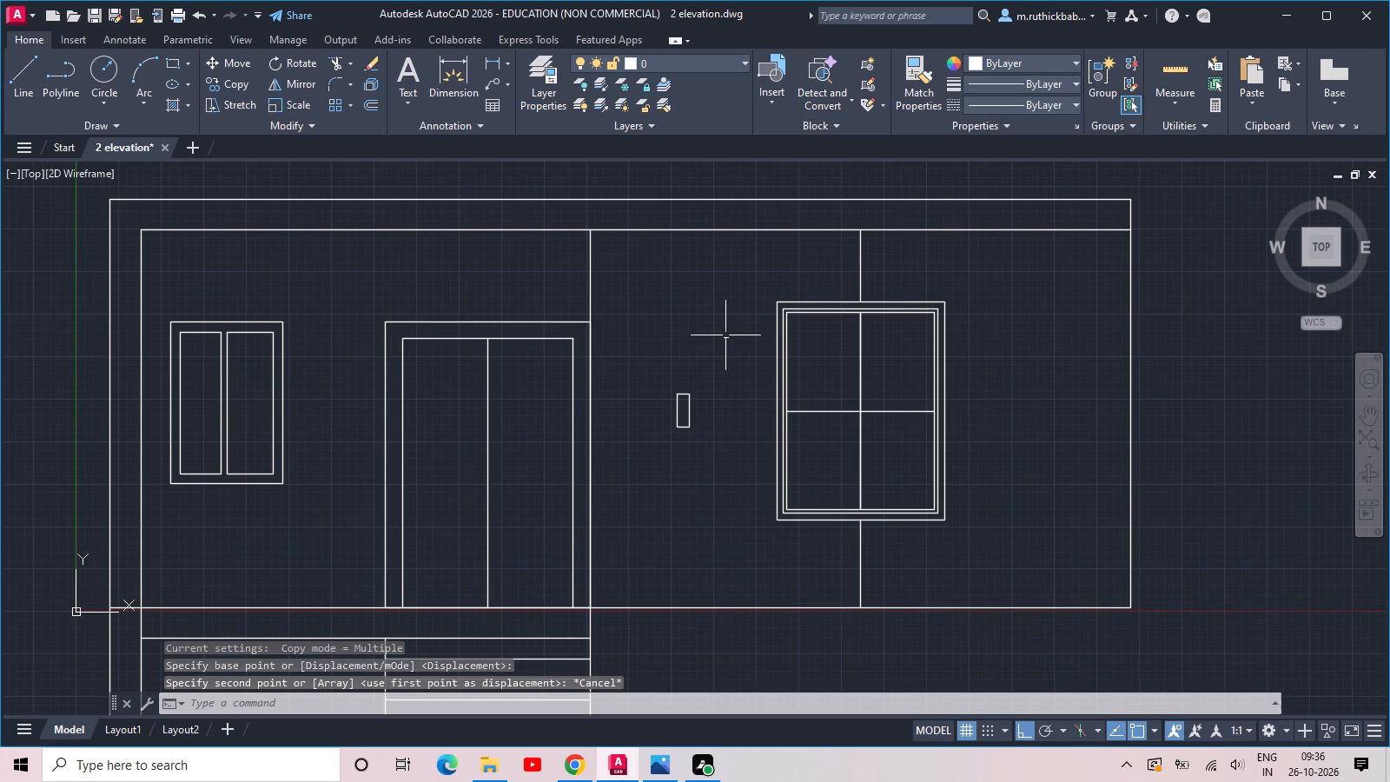
Copy the small rectangle horizontally past the four-pane window, from the outer frame's lower-left corner to the right wall edge.
{"action": "left_click", "coordinate": [720, 464]}
{"action": "left_click", "coordinate": [619, 338]}
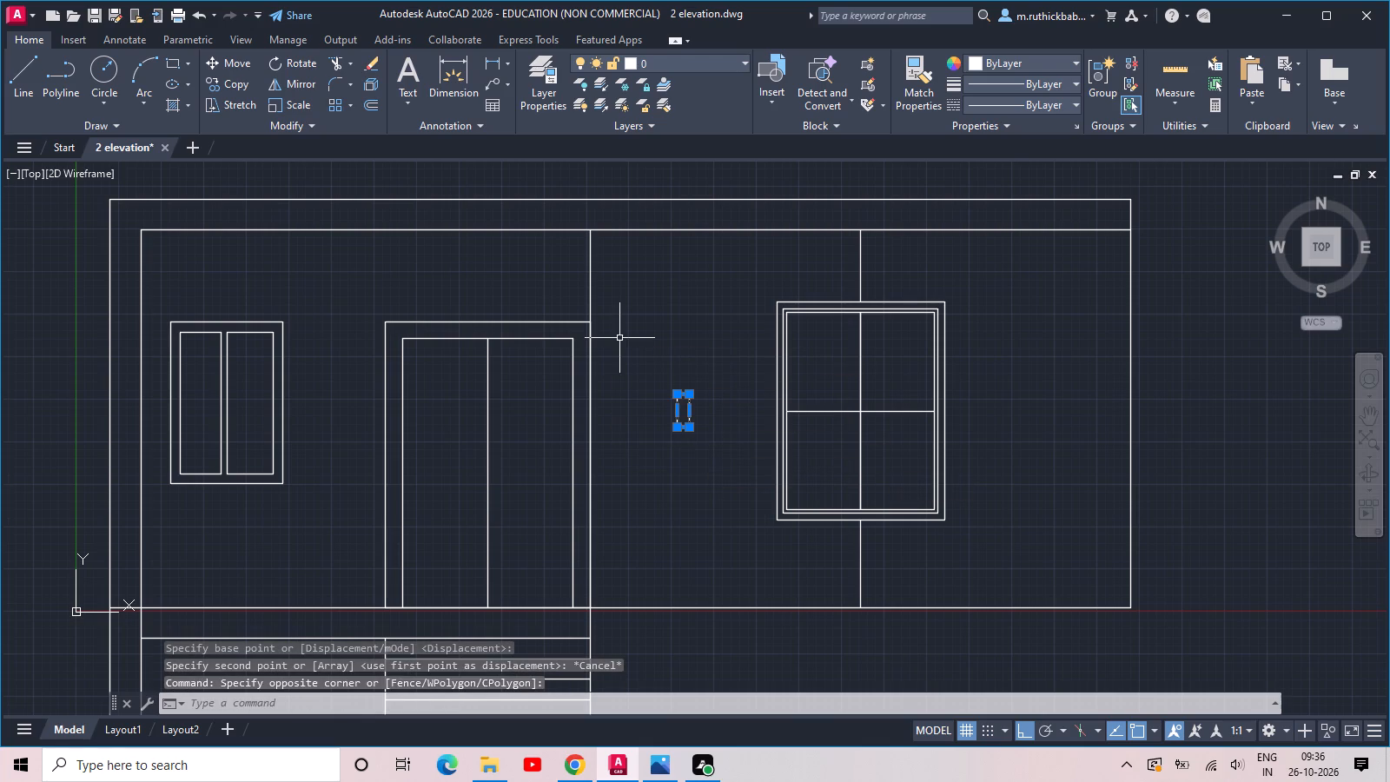
{"action": "key", "text": "c"}
{"action": "key", "text": "o"}
{"action": "key", "text": "space"}
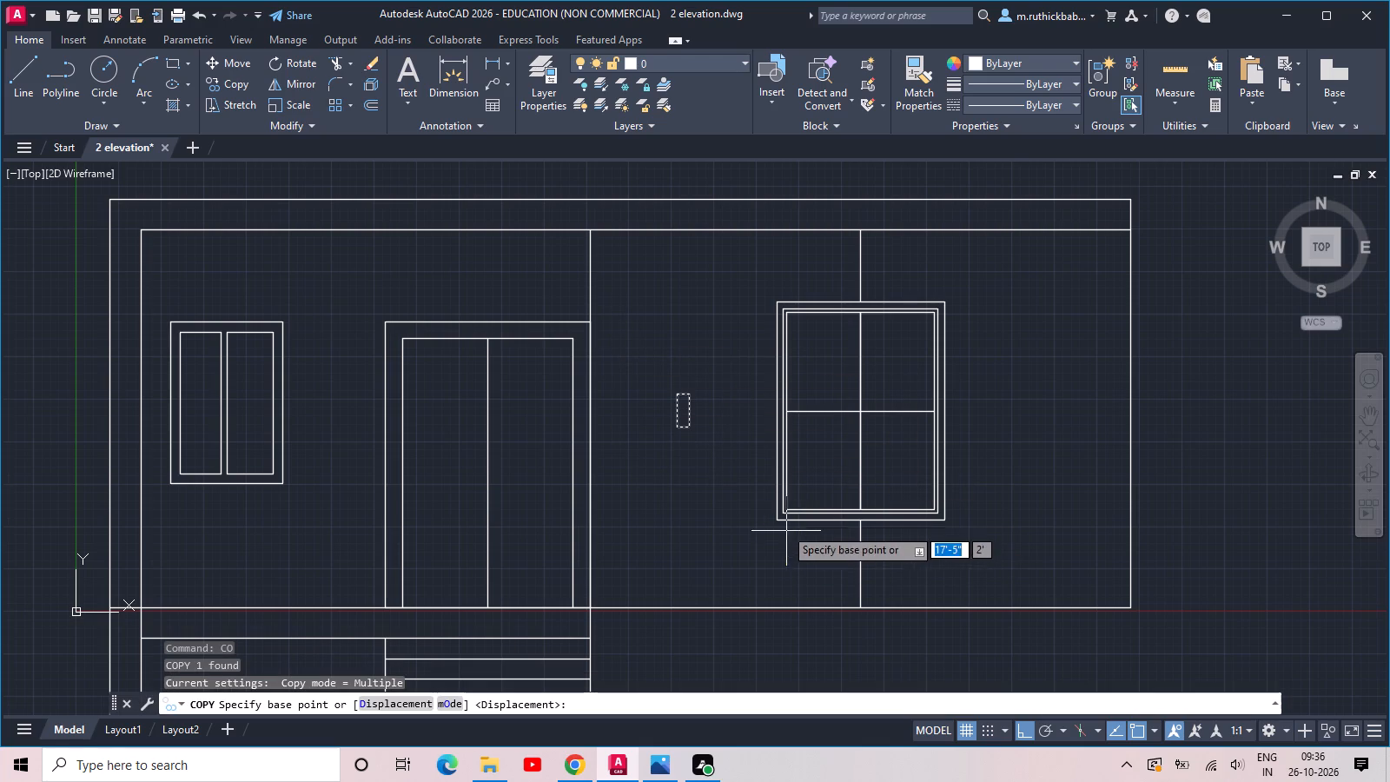
{"action": "left_click", "coordinate": [775, 517]}
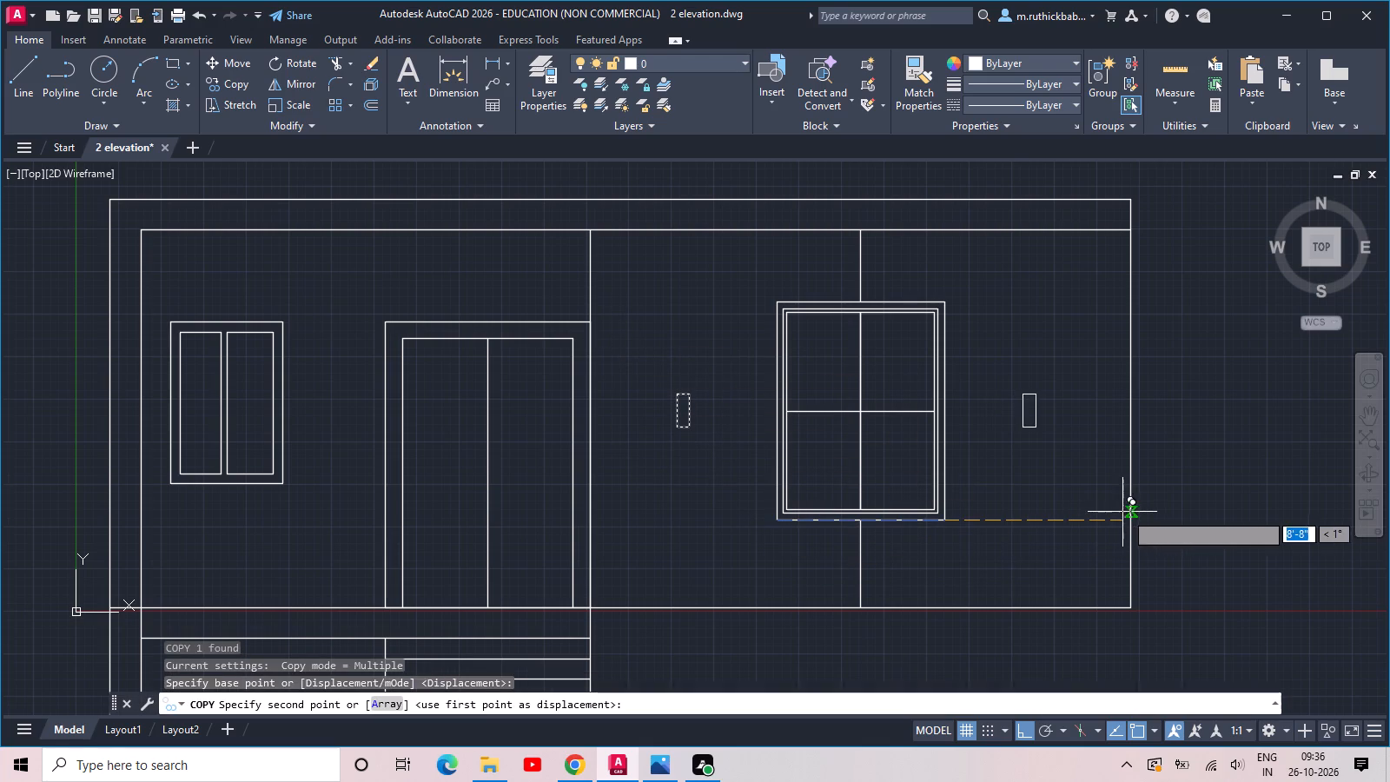
{"action": "left_click", "coordinate": [1129, 518]}
{"action": "key", "text": "Escape"}
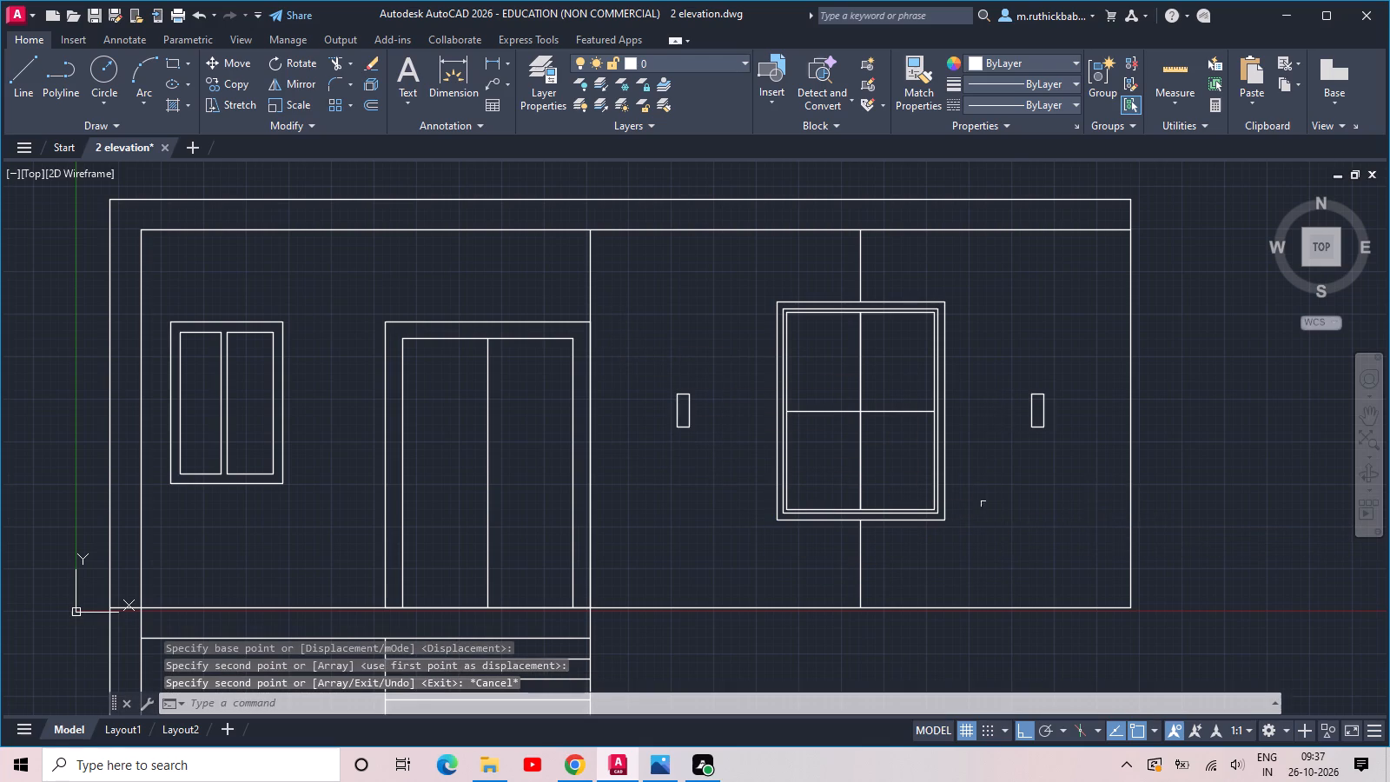
Draw the plinth outline below the window wall: 3'-6" down from the base line's right end, then 13'-2" across to the steps' bottom corner.
{"action": "scroll", "coordinate": [969, 502], "scroll_direction": "down", "scroll_amount": 1}
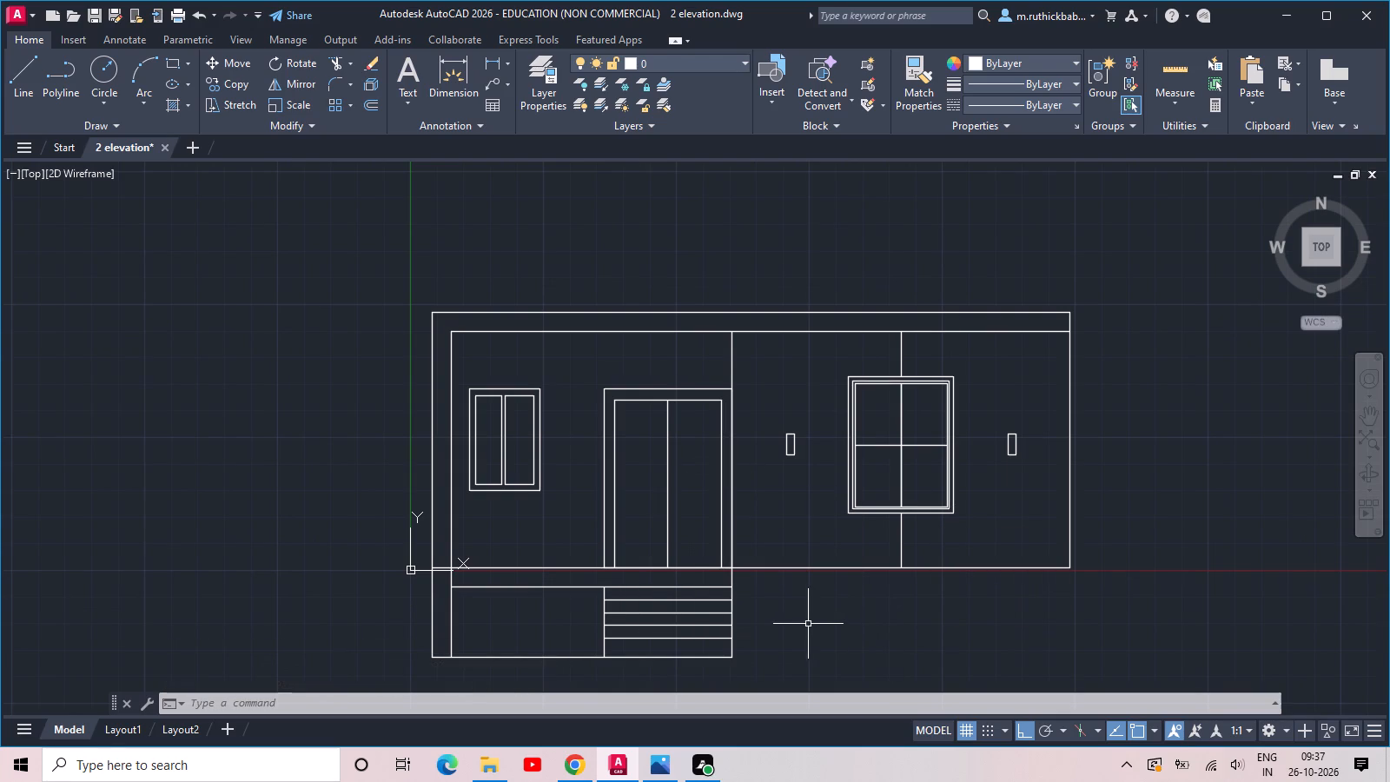
{"action": "scroll", "coordinate": [807, 603], "scroll_direction": "up", "scroll_amount": 1}
{"action": "middle_click_drag", "start_coordinate": [807, 598], "coordinate": [759, 499]}
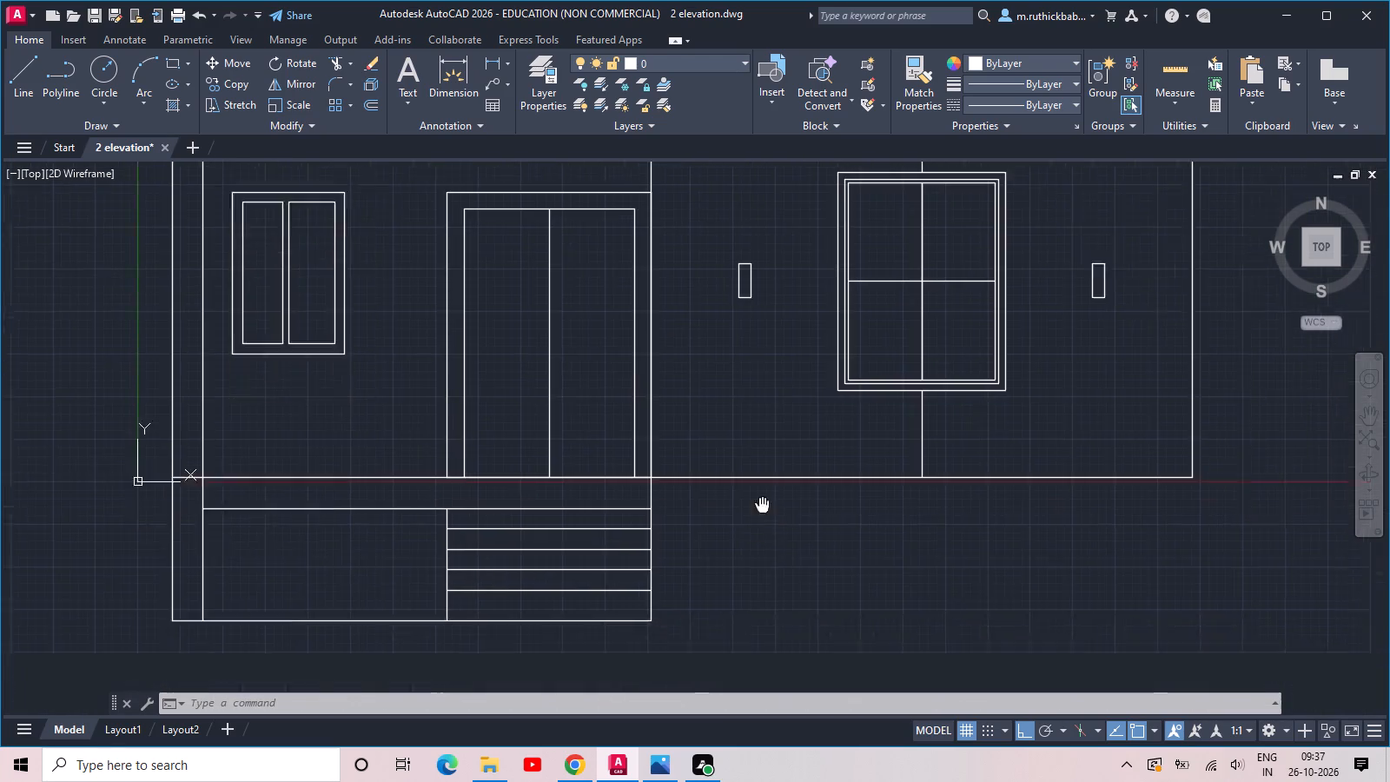
{"action": "middle_click_drag", "start_coordinate": [759, 499], "coordinate": [739, 422]}
{"action": "type", "text": "l"}
{"action": "key", "text": "space"}
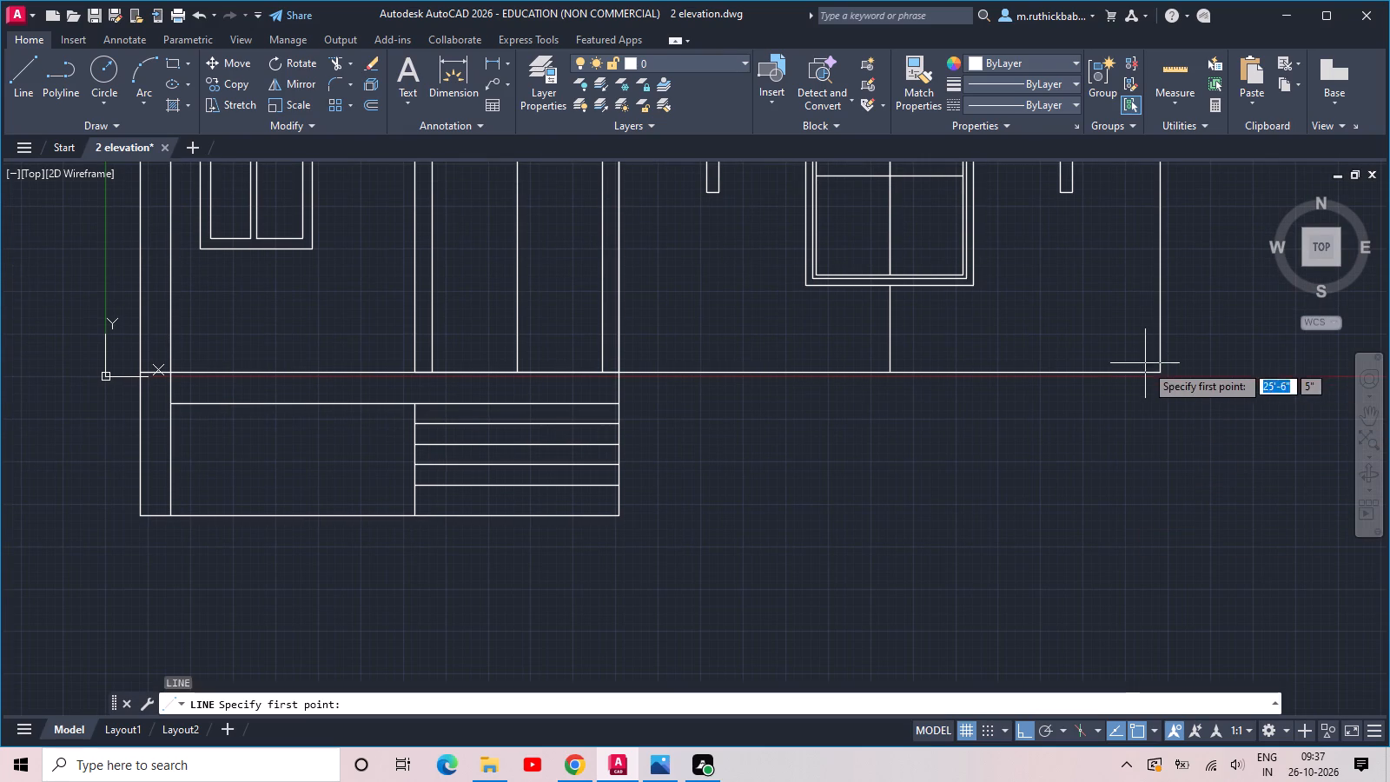
{"action": "left_click", "coordinate": [1160, 373]}
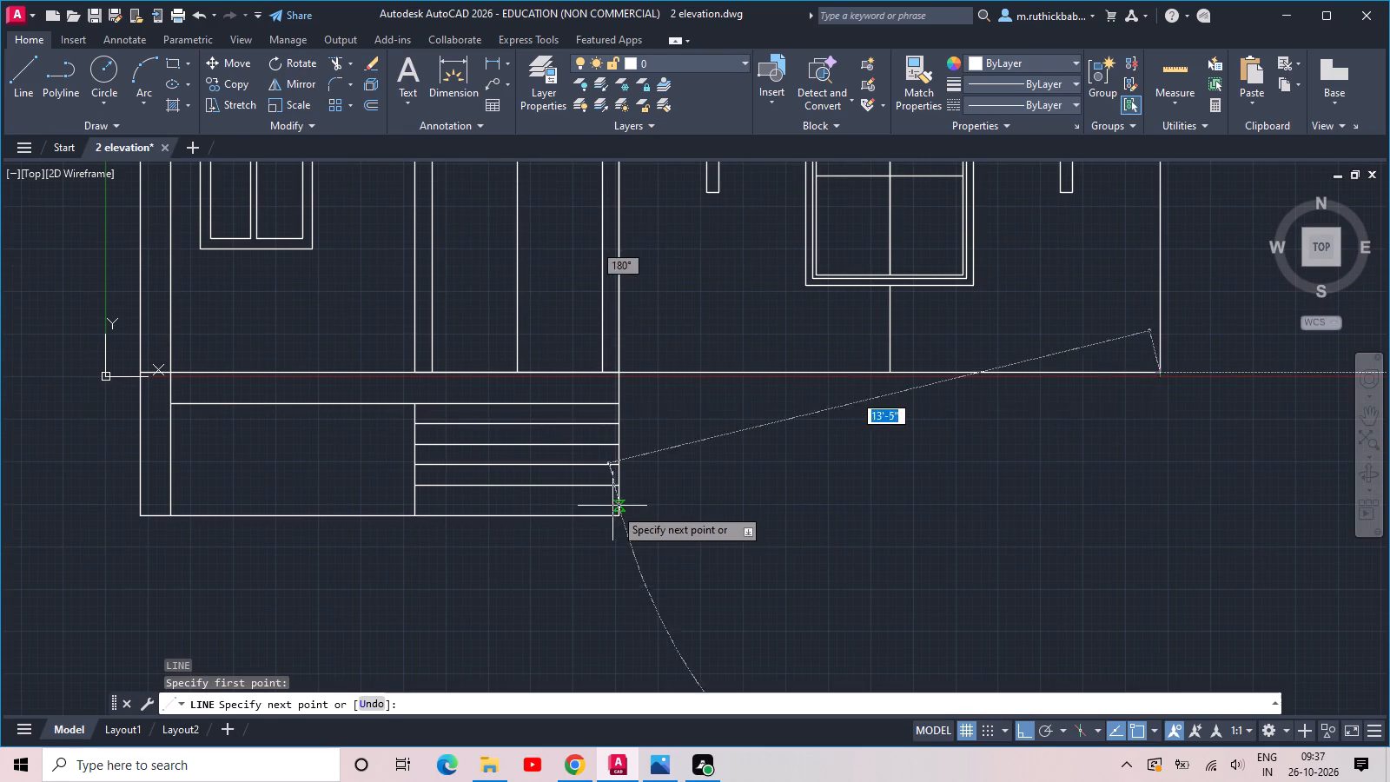
{"action": "left_click", "coordinate": [1161, 515]}
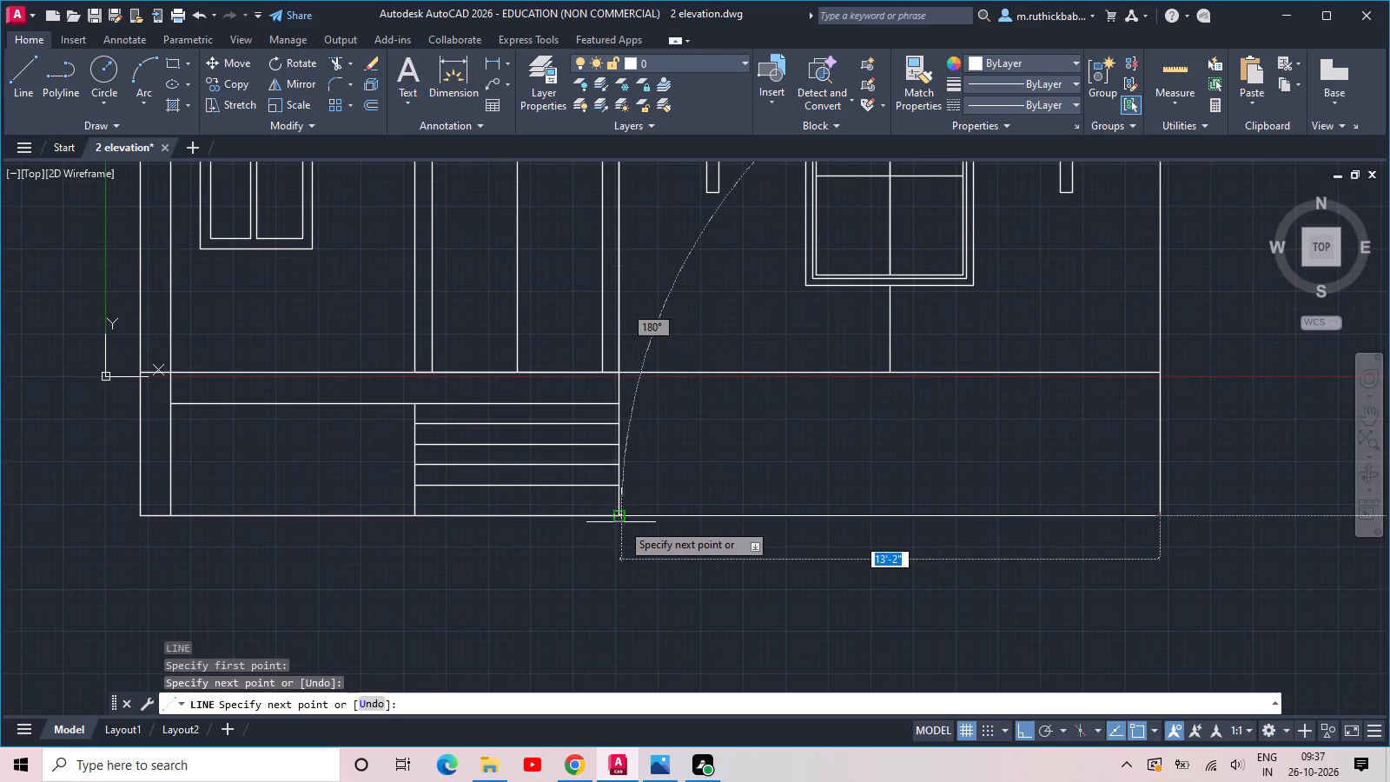
{"action": "left_click", "coordinate": [616, 513]}
{"action": "key", "text": "Escape"}
Offset the base line beneath the four-pane window 24" downward, and offset the resulting line another 9" down.
{"action": "type", "text": "off"}
{"action": "key", "text": "space"}
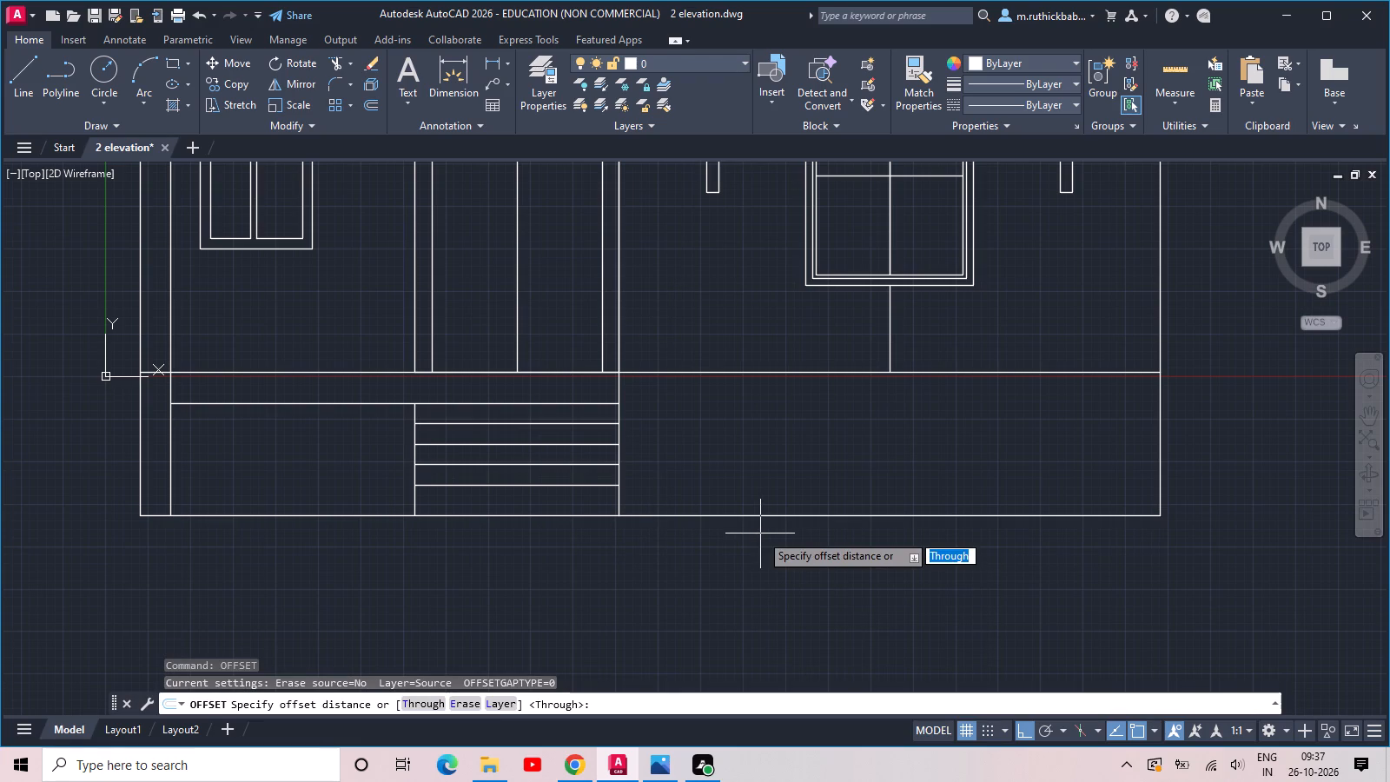
{"action": "type", "text": "12"}
{"action": "key", "text": "space"}
{"action": "left_click", "coordinate": [762, 372]}
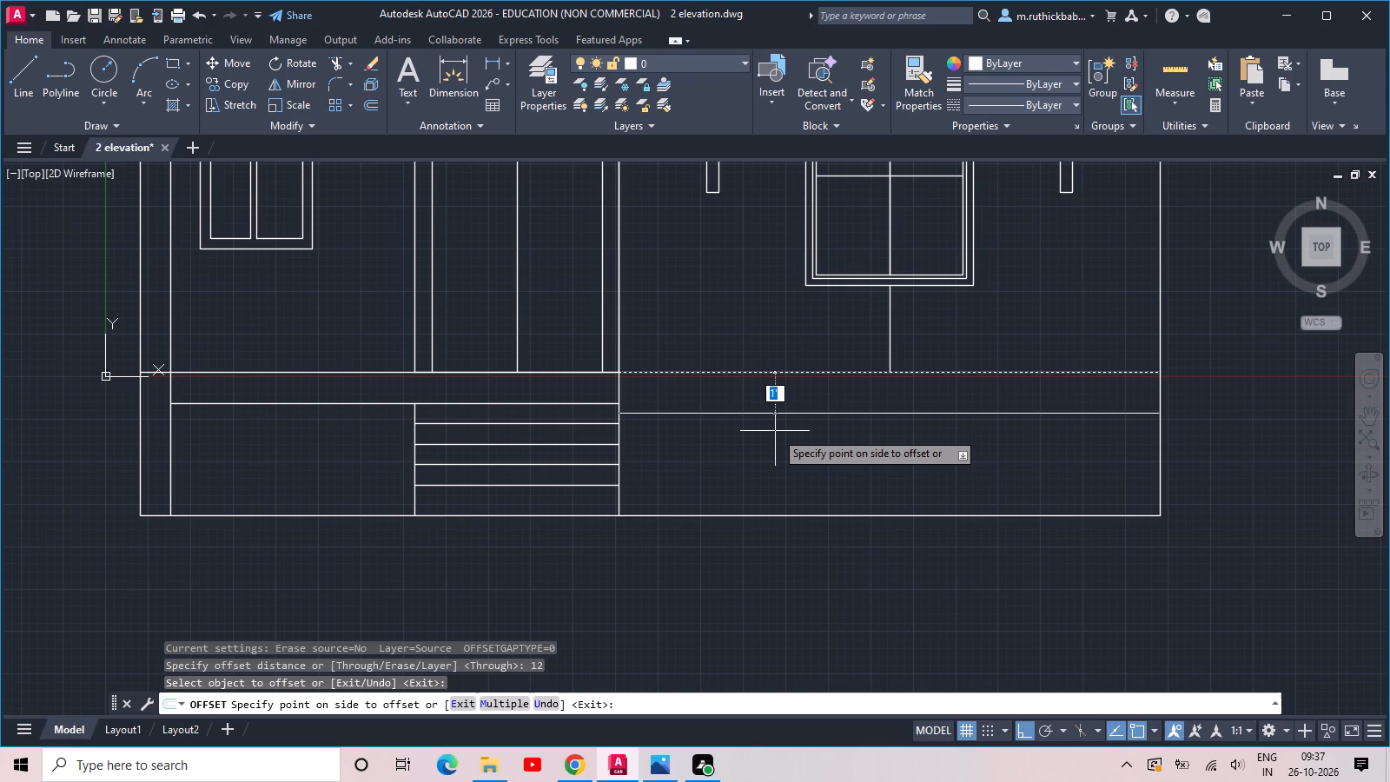
{"action": "type", "text": "24"}
{"action": "key", "text": "space"}
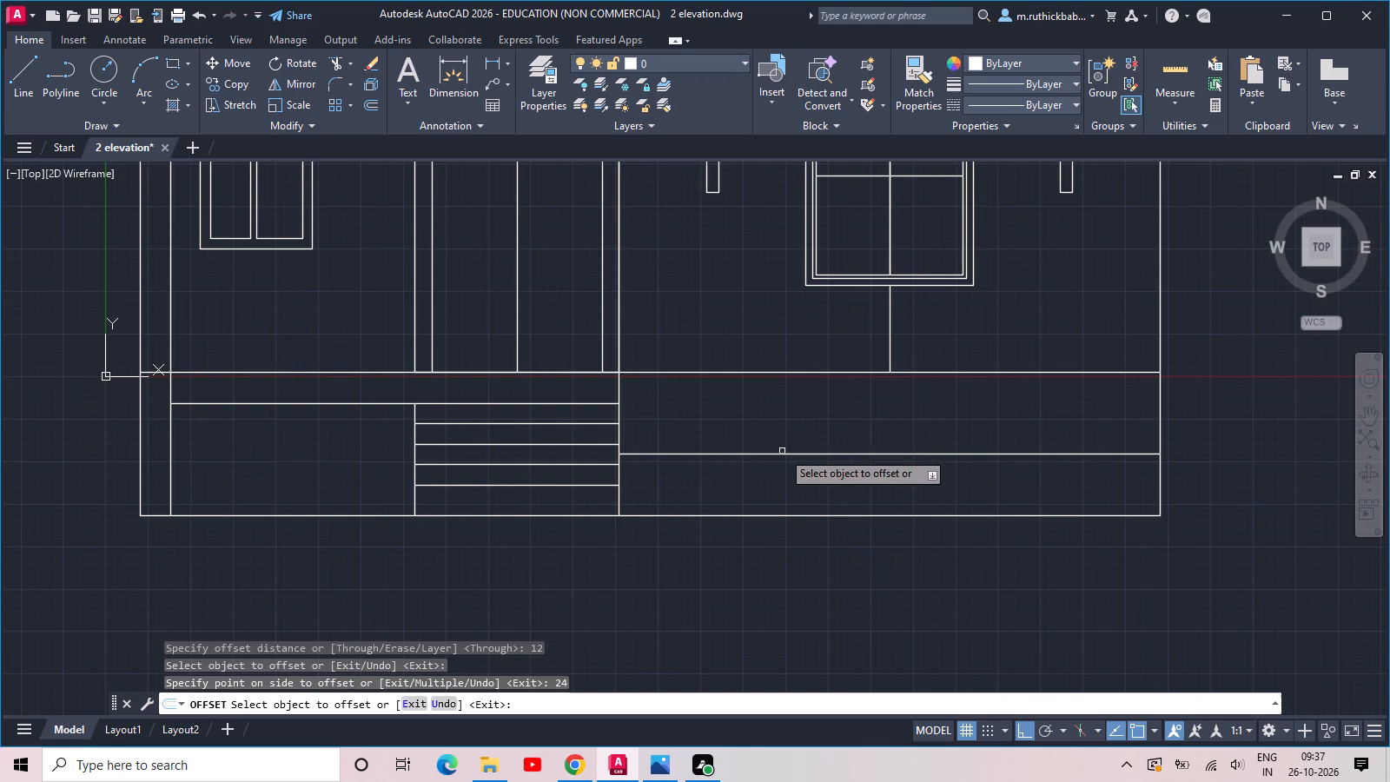
{"action": "left_click", "coordinate": [784, 454]}
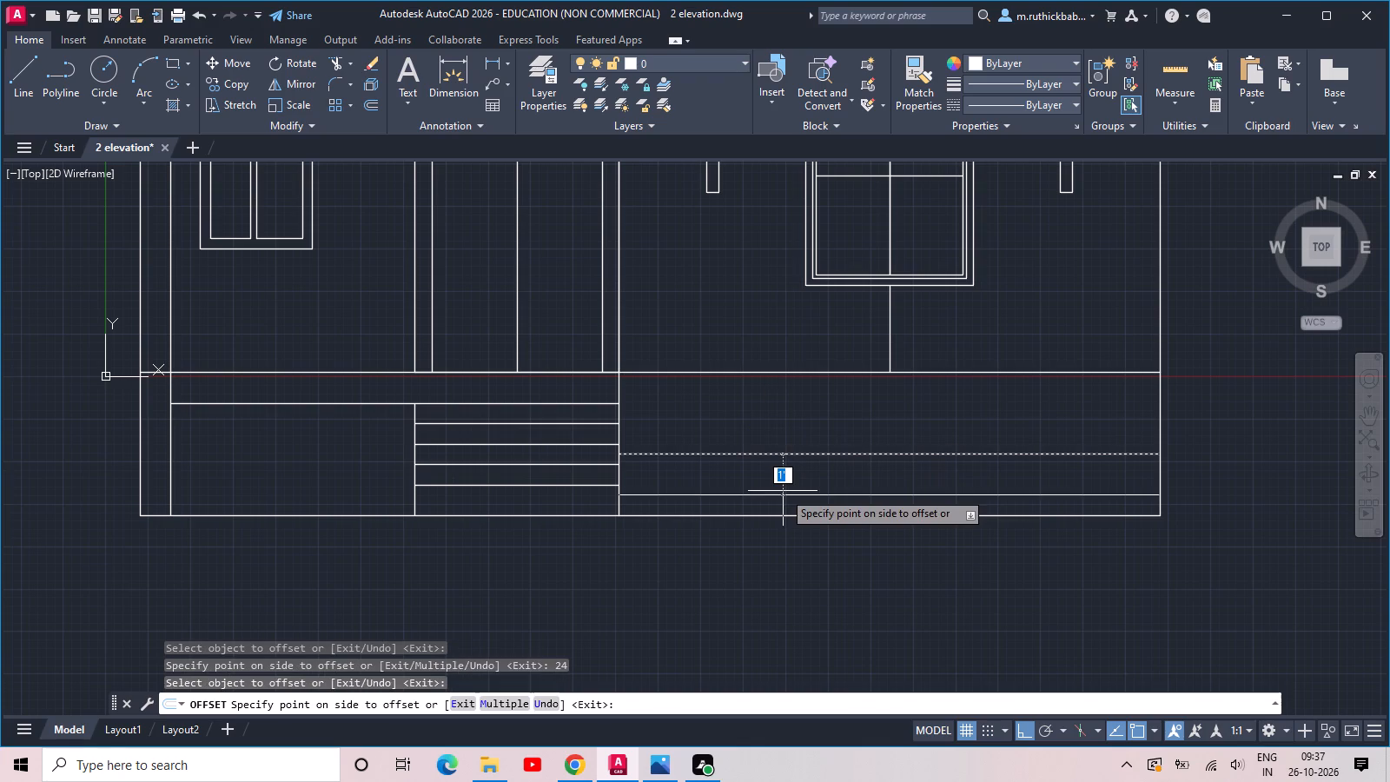
{"action": "type", "text": "9"}
{"action": "key", "text": "space"}
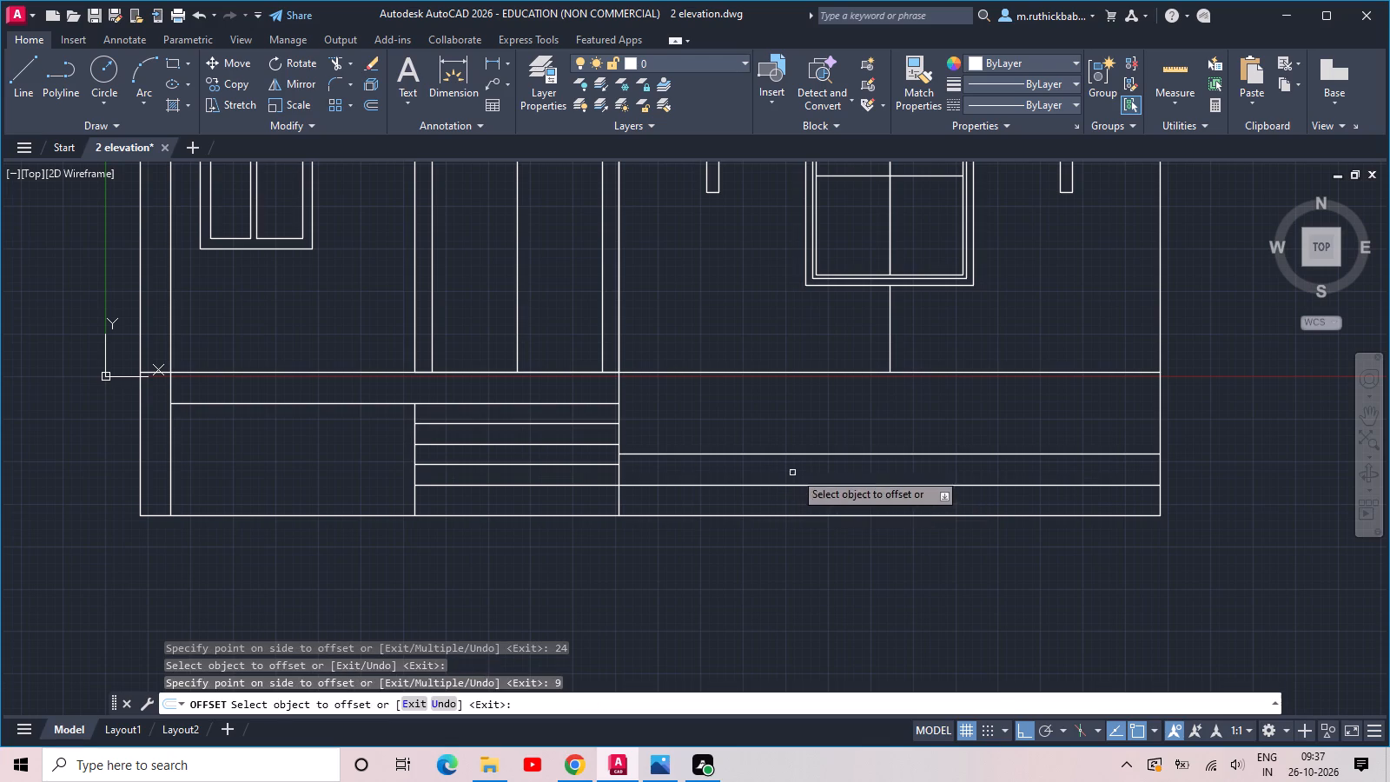
Extend the door partition line and the vertical line above the four-pane window up to the elevation's top line.
{"action": "key", "text": "Escape"}
{"action": "scroll", "coordinate": [764, 416], "scroll_direction": "down", "scroll_amount": 1}
{"action": "middle_click_drag", "start_coordinate": [764, 416], "coordinate": [757, 420]}
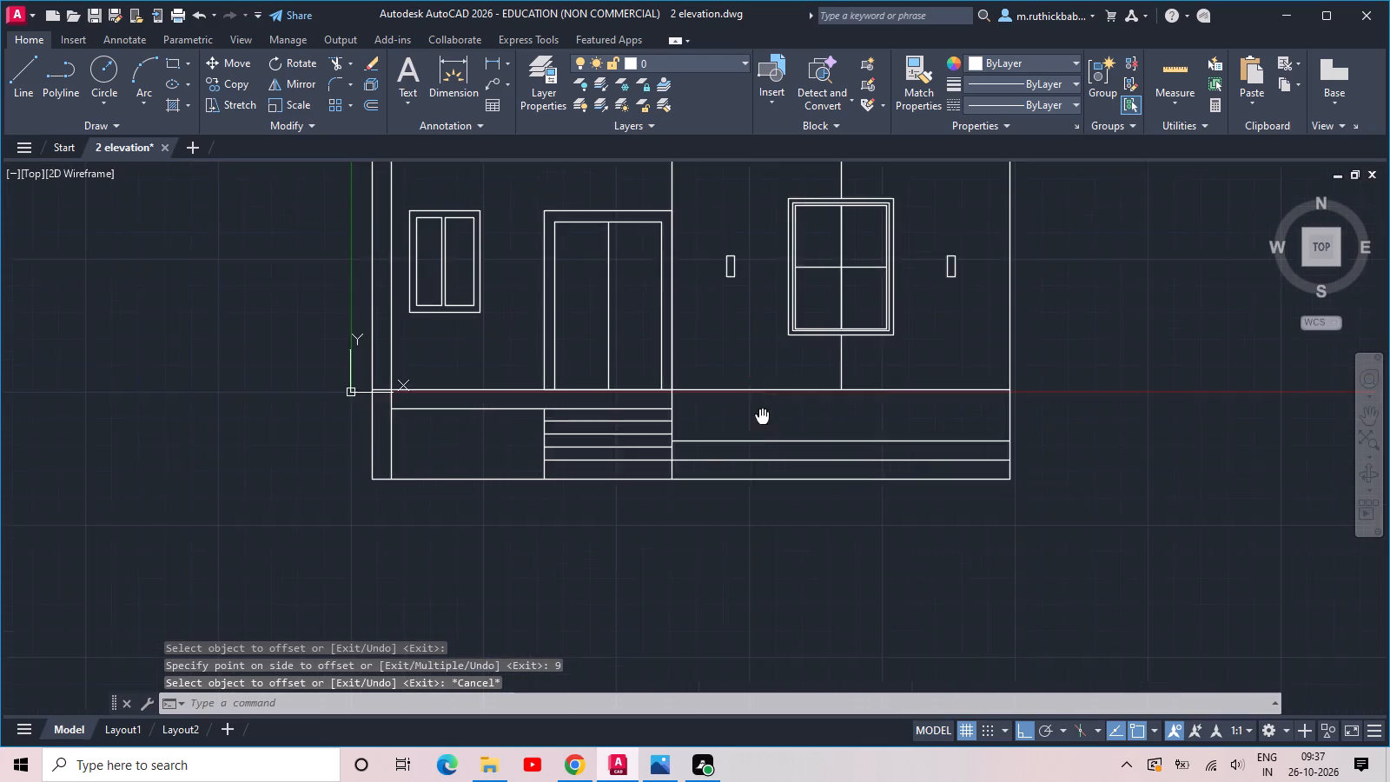
{"action": "middle_click_drag", "start_coordinate": [757, 420], "coordinate": [506, 564]}
{"action": "scroll", "coordinate": [475, 455], "scroll_direction": "down", "scroll_amount": 1}
{"action": "middle_click_drag", "start_coordinate": [471, 450], "coordinate": [685, 458]}
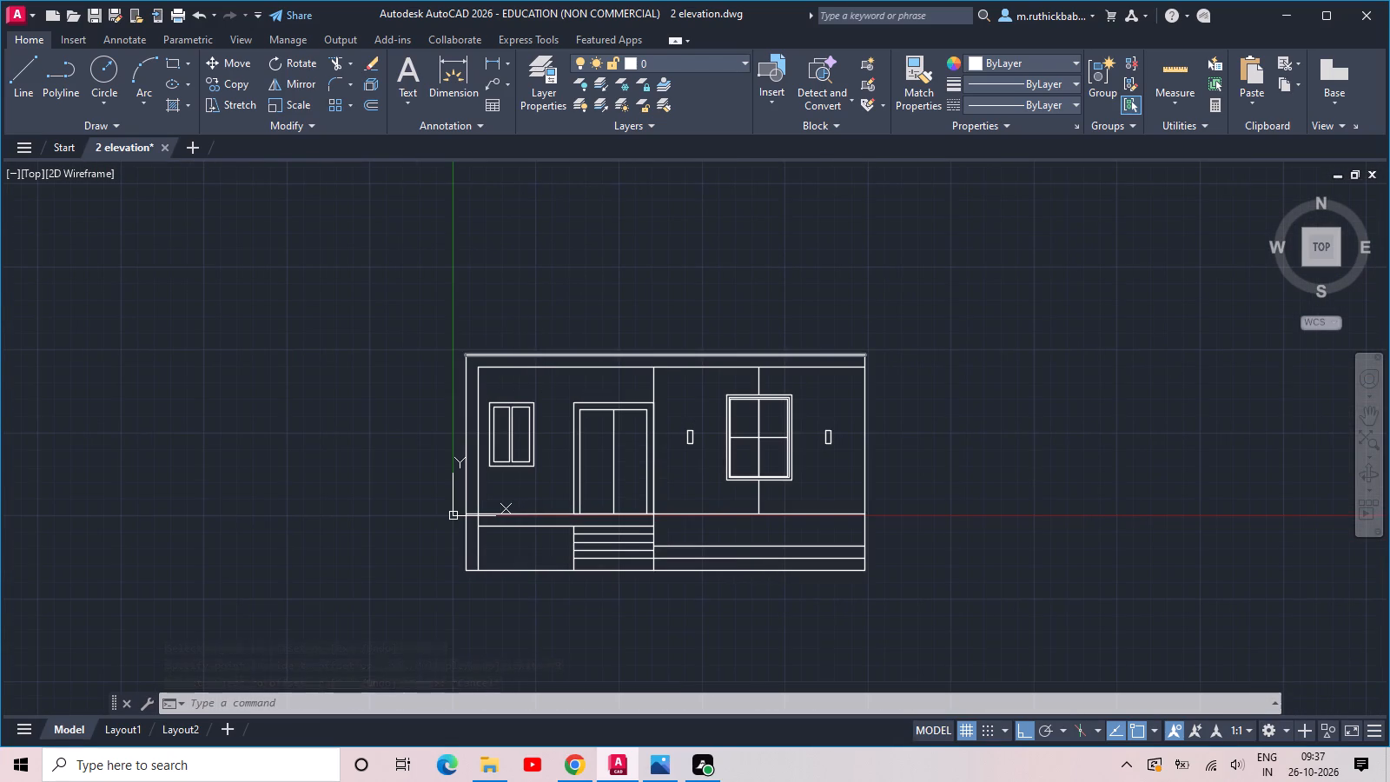
{"action": "scroll", "coordinate": [697, 361], "scroll_direction": "up", "scroll_amount": 3}
{"action": "key", "text": "r"}
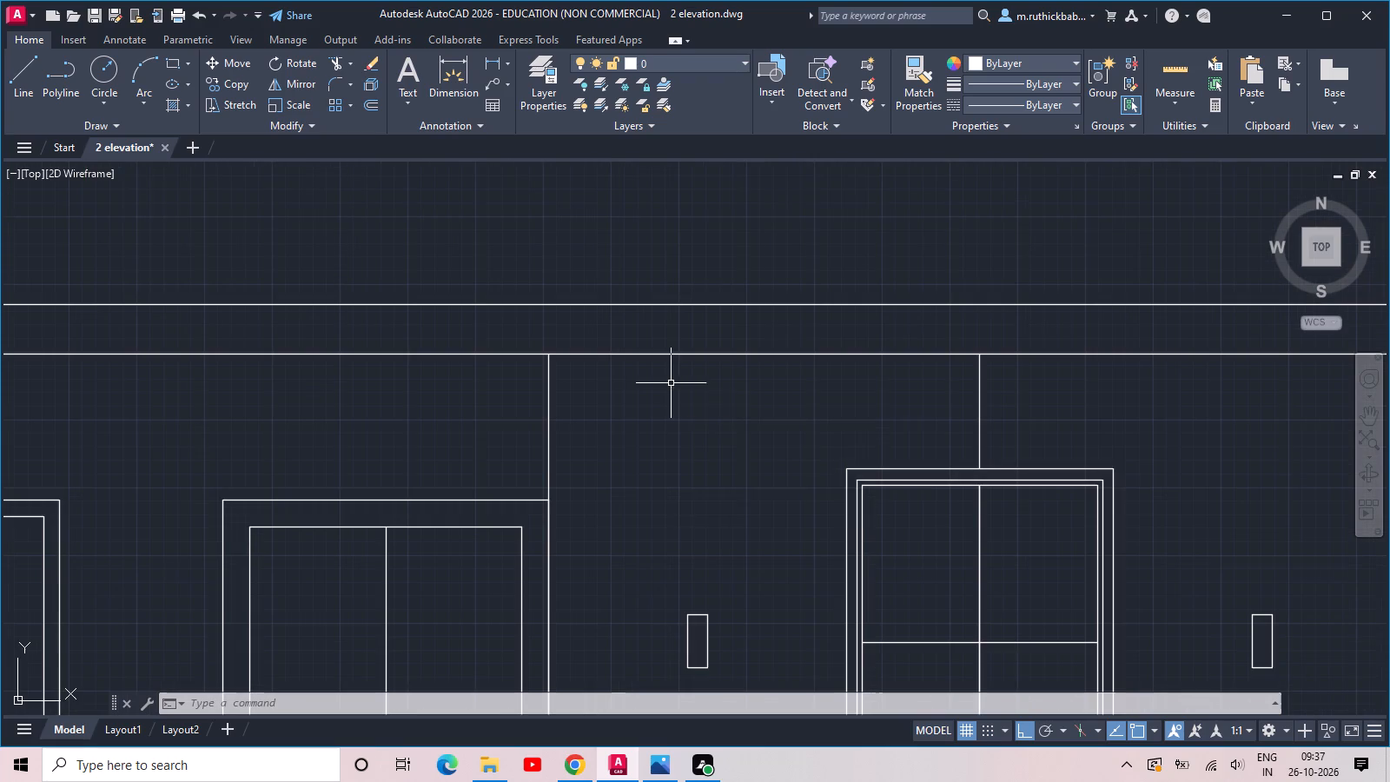
{"action": "key", "text": "Escape"}
{"action": "key", "text": "e"}
{"action": "key", "text": "x"}
{"action": "key", "text": "space"}
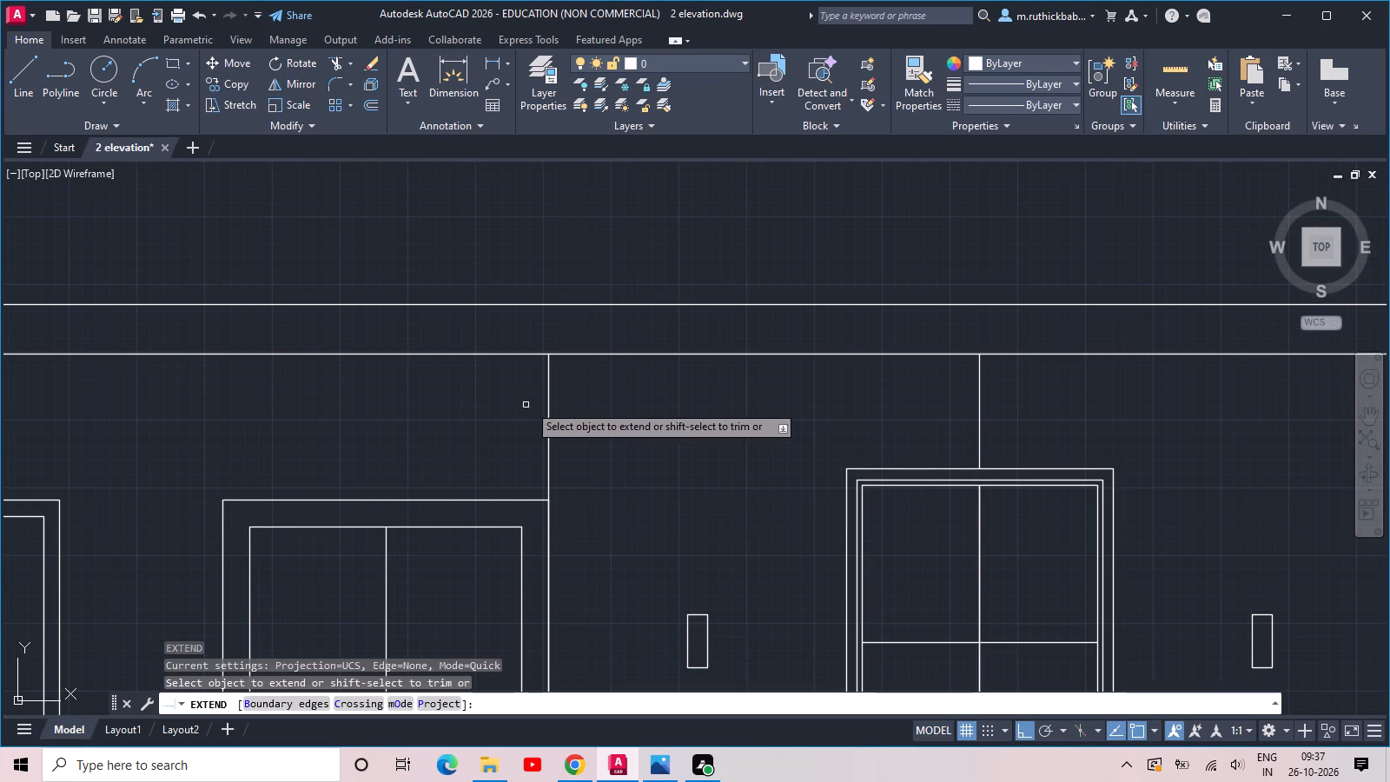
{"action": "left_click", "coordinate": [548, 389]}
{"action": "left_click", "coordinate": [980, 383]}
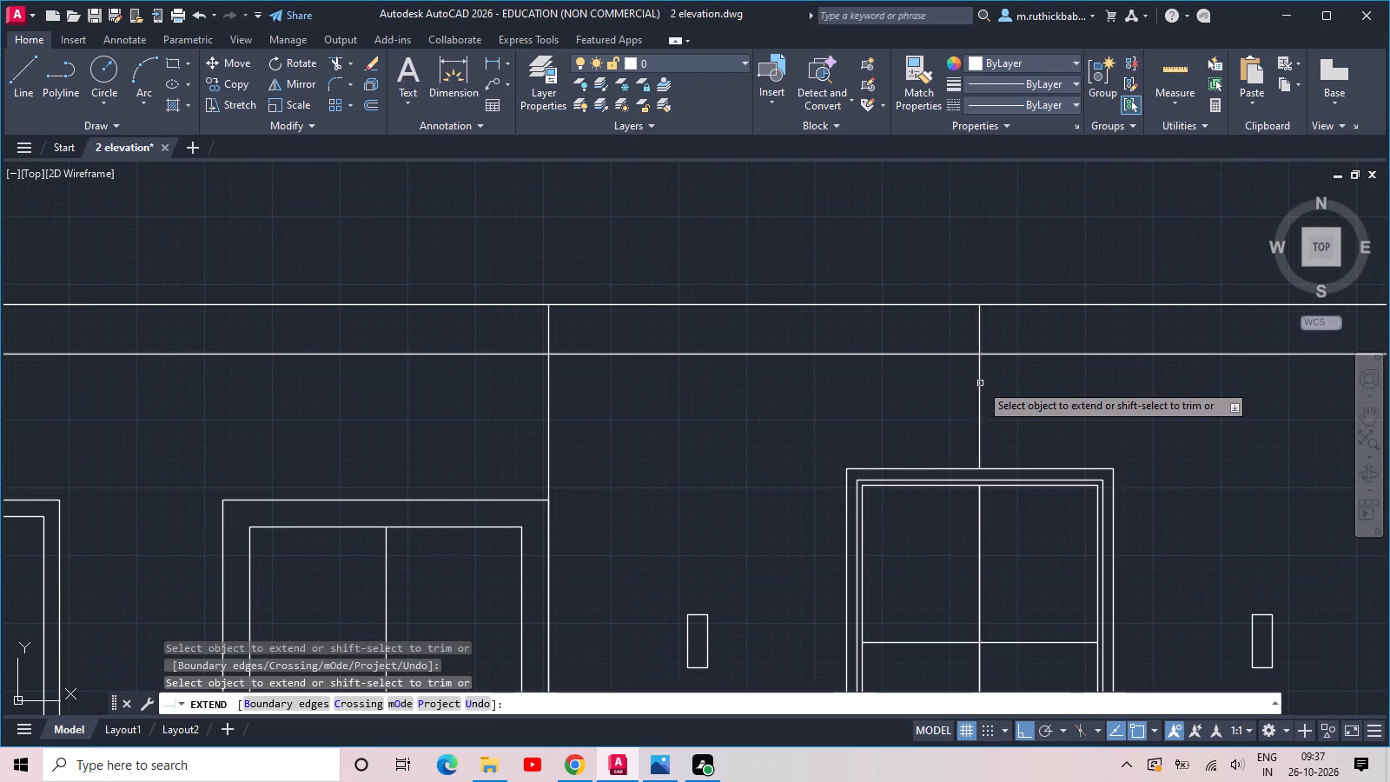
{"action": "key", "text": "Escape"}
Trim away the inner line below the top edge between the door partition line and the right wall edge.
{"action": "type", "text": "tr"}
{"action": "key", "text": "space"}
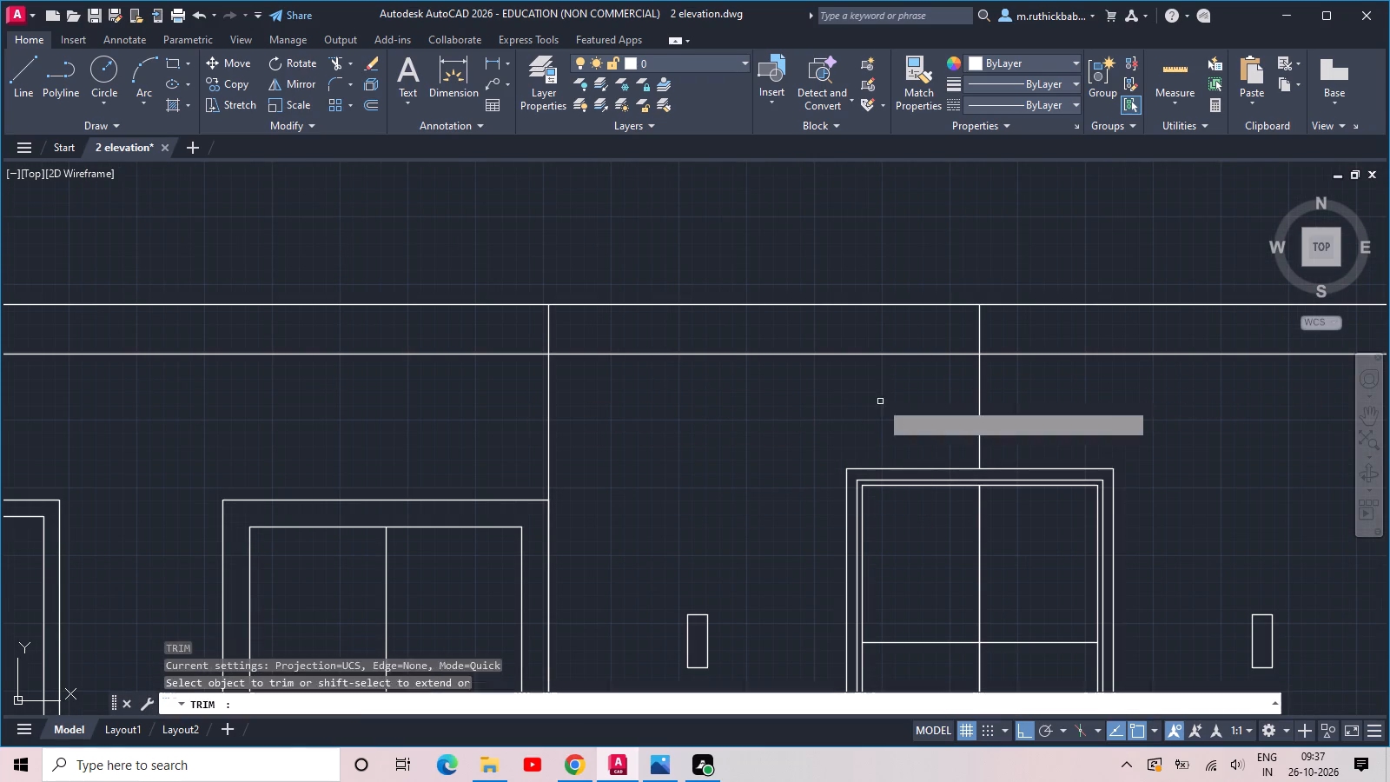
{"action": "left_click", "coordinate": [880, 401]}
{"action": "left_click", "coordinate": [866, 345]}
{"action": "left_click", "coordinate": [1135, 369]}
{"action": "left_click", "coordinate": [1125, 346]}
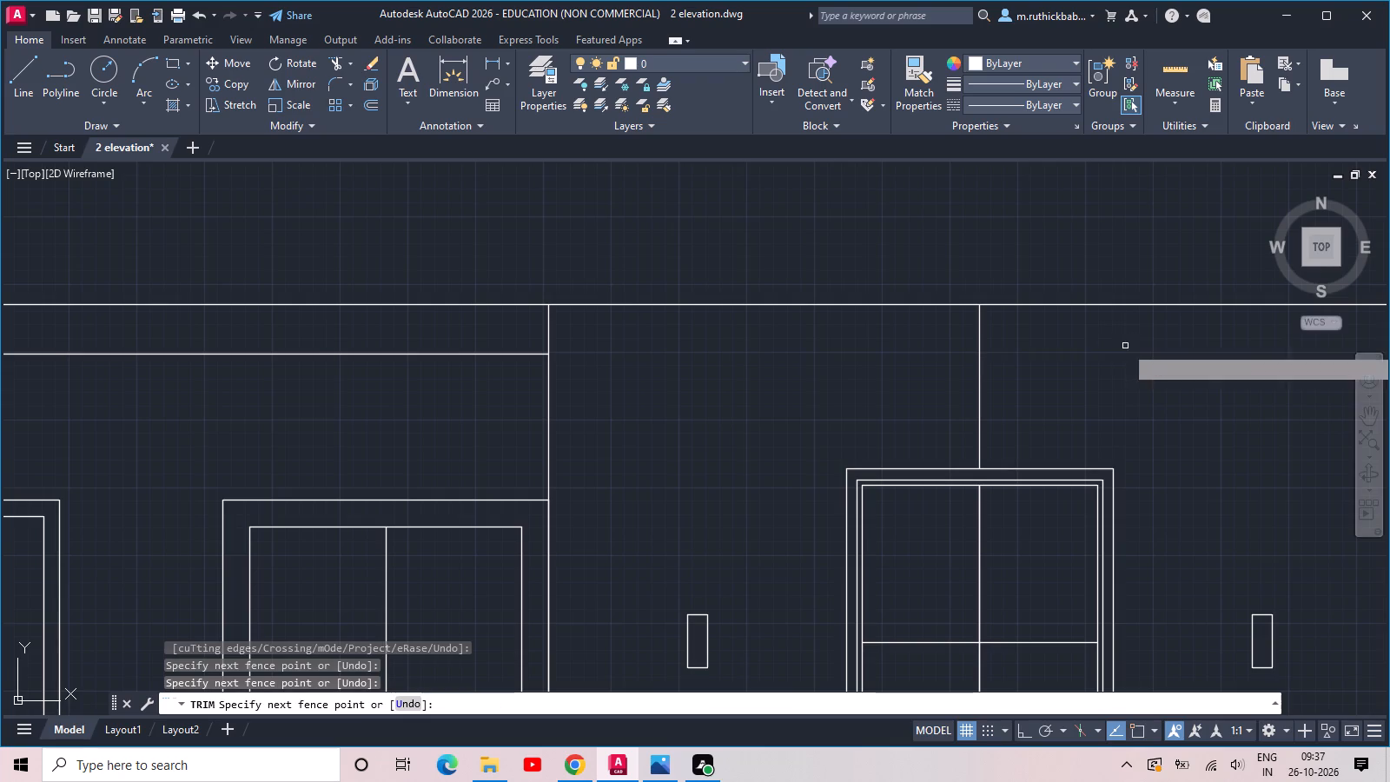
{"action": "scroll", "coordinate": [1126, 342], "scroll_direction": "down", "scroll_amount": 2}
{"action": "key", "text": "Escape"}
{"action": "key", "text": "Escape"}
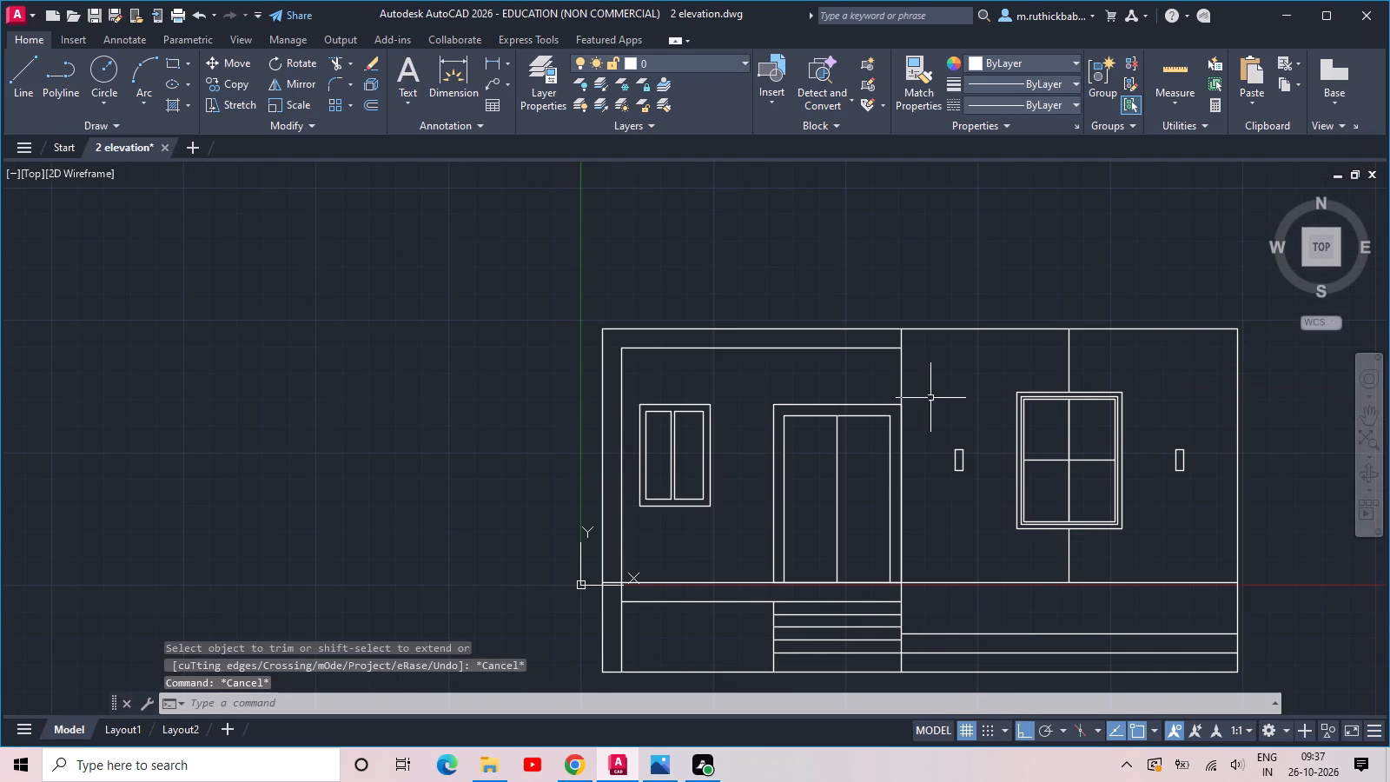
Offset the elevation's top line 9" upward.
{"action": "middle_click_drag", "start_coordinate": [674, 384], "coordinate": [668, 405]}
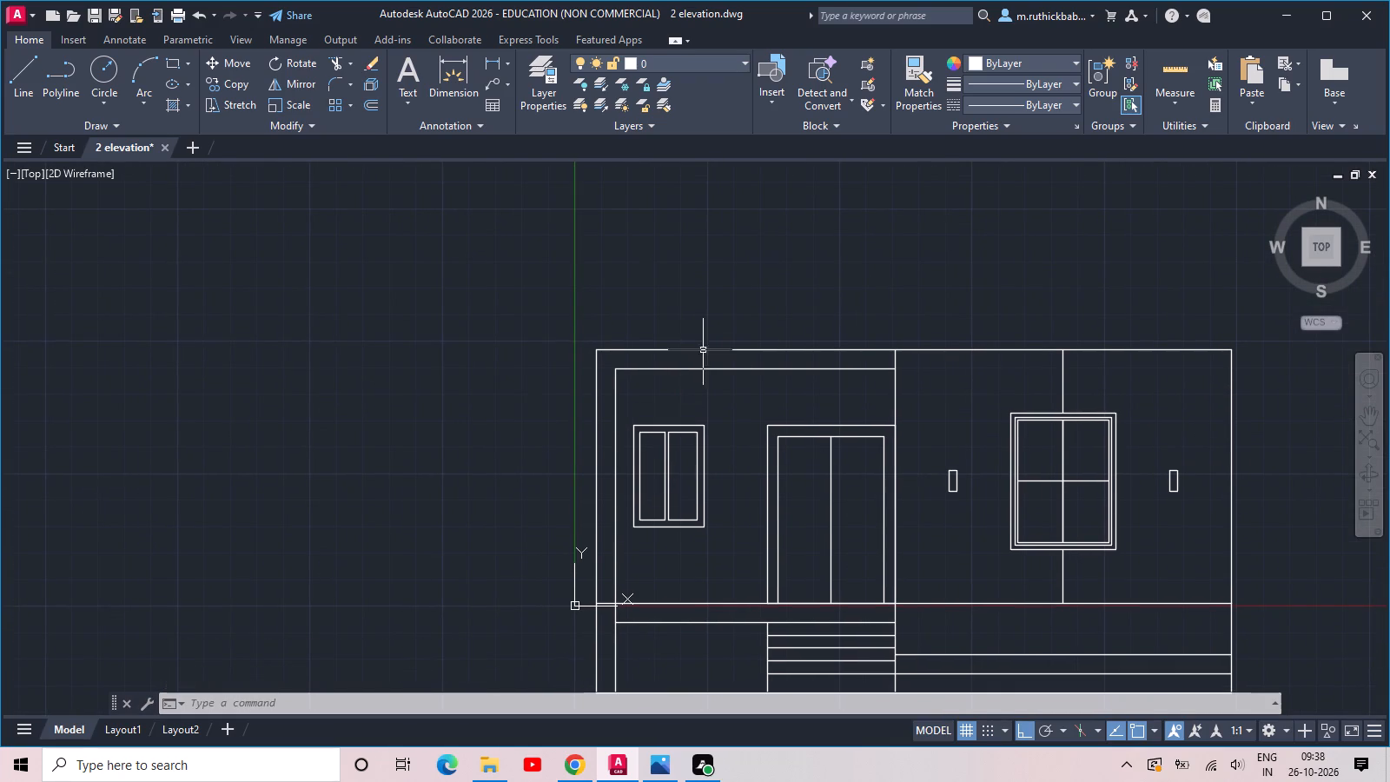
{"action": "left_click", "coordinate": [933, 354]}
{"action": "left_click", "coordinate": [903, 329]}
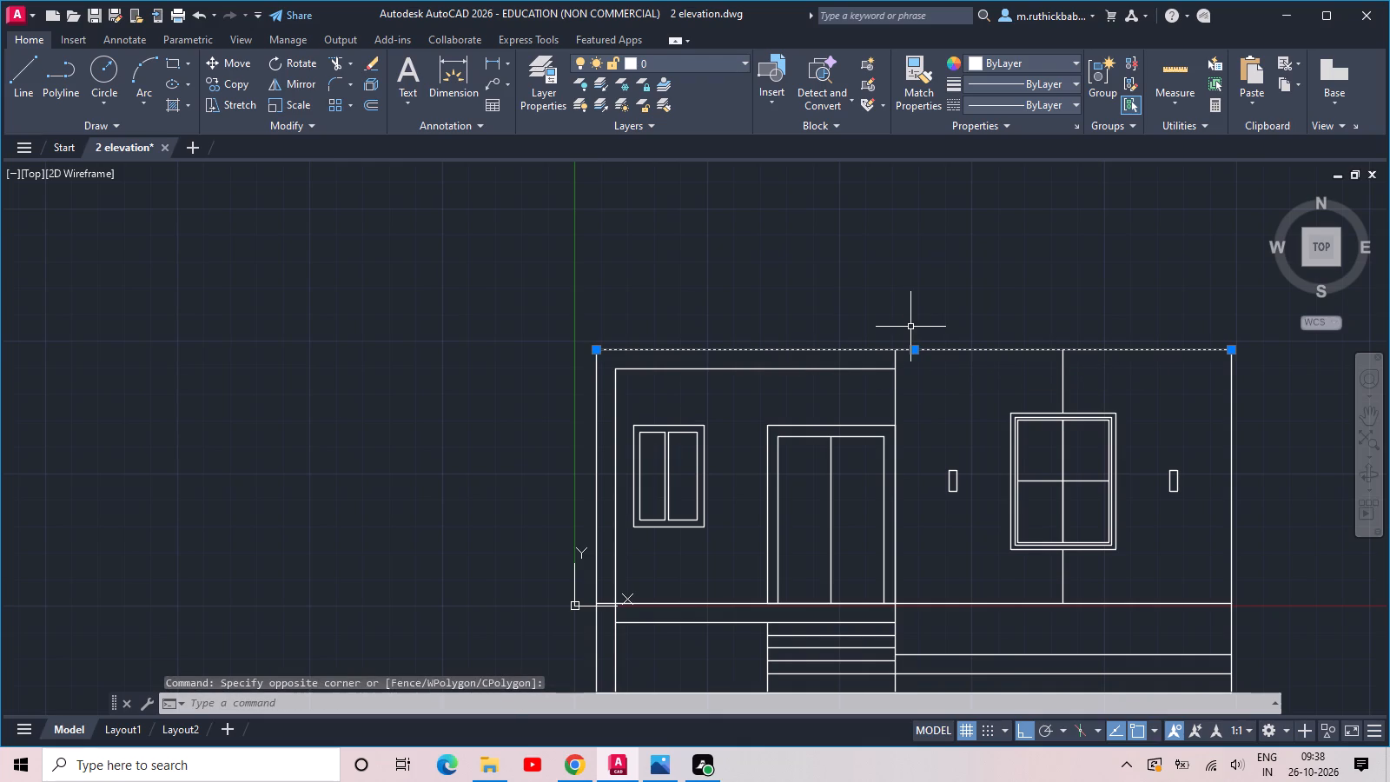
{"action": "key", "text": "Escape"}
{"action": "type", "text": "off 9"}
{"action": "key", "text": "space"}
{"action": "left_click", "coordinate": [910, 348]}
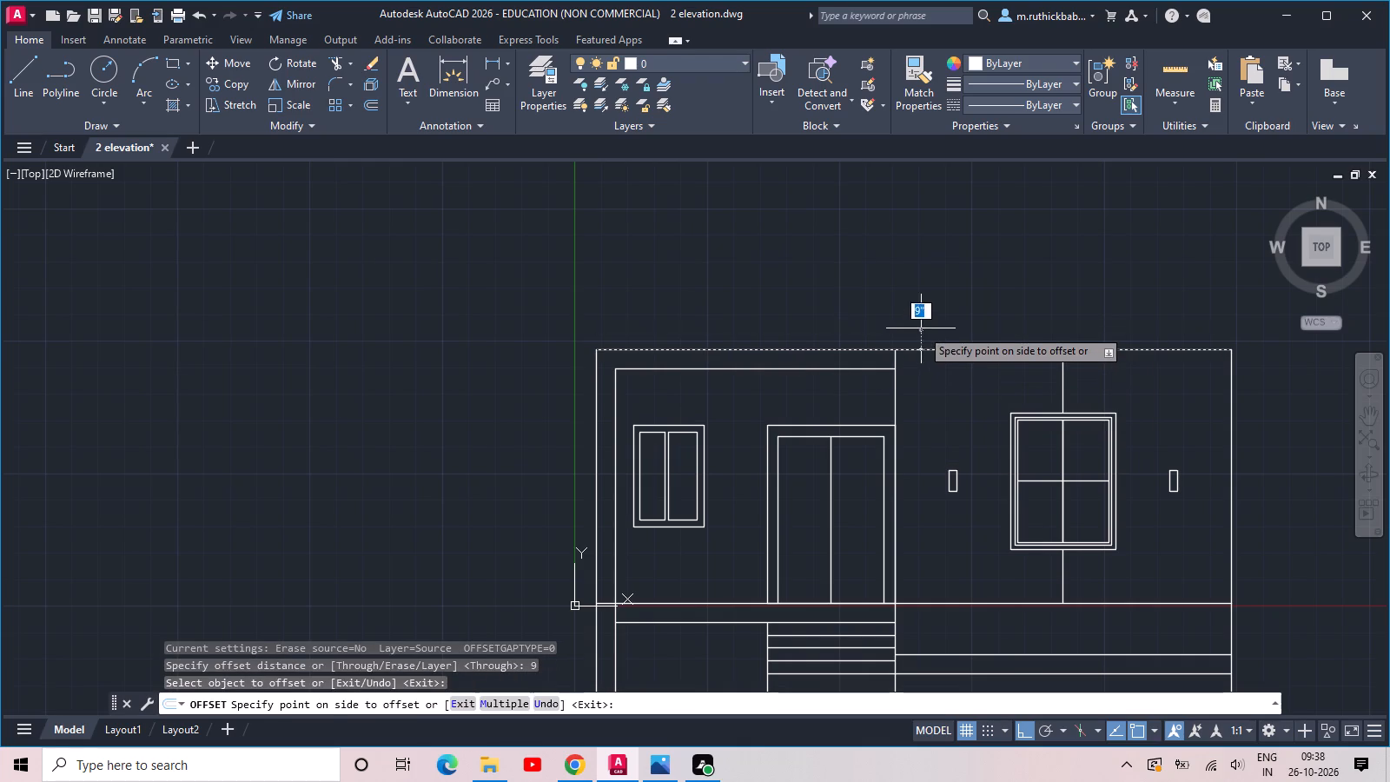
{"action": "left_click", "coordinate": [923, 308]}
{"action": "scroll", "coordinate": [915, 282], "scroll_direction": "down", "scroll_amount": 1}
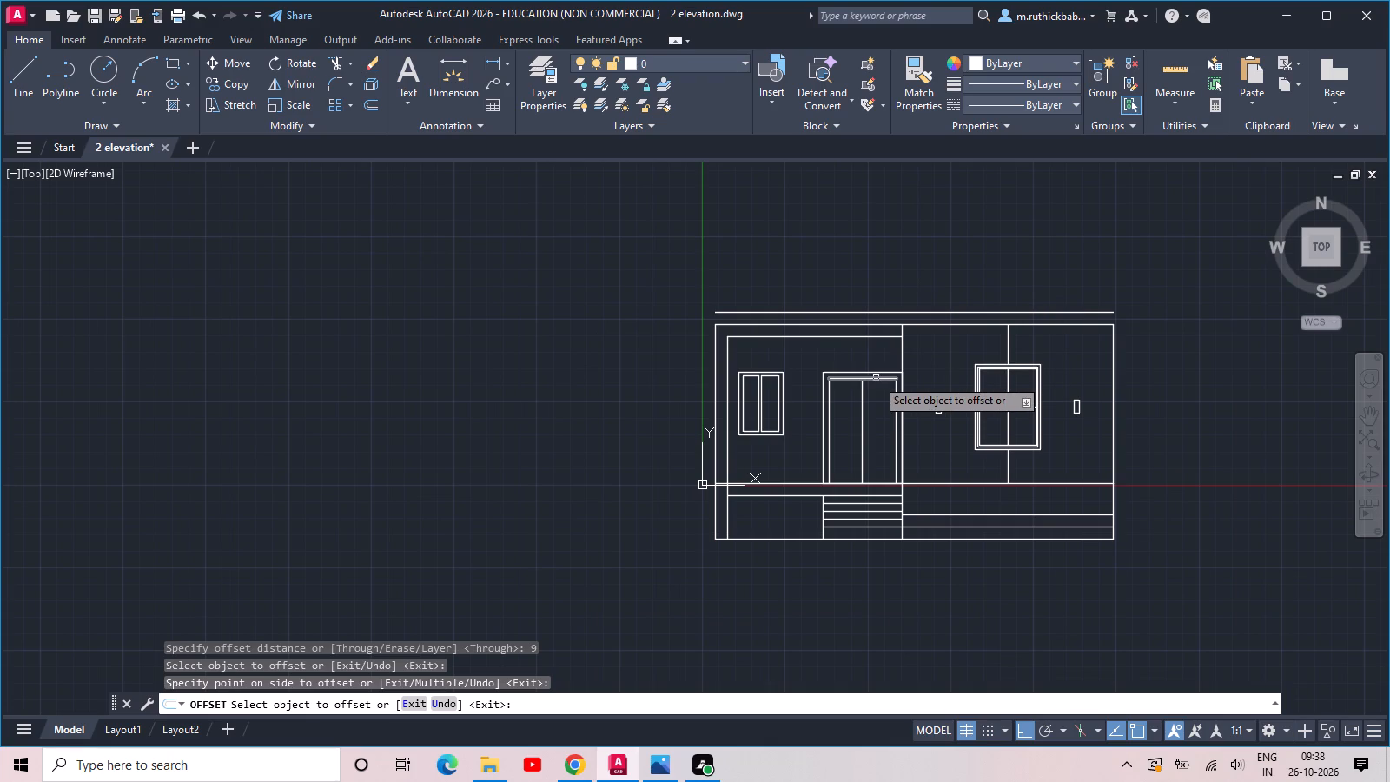
{"action": "key", "text": "Escape"}
Copy the double door with its frame straight up, from its lower-right corner onto the offset line above the roof edge.
{"action": "left_click", "coordinate": [879, 431]}
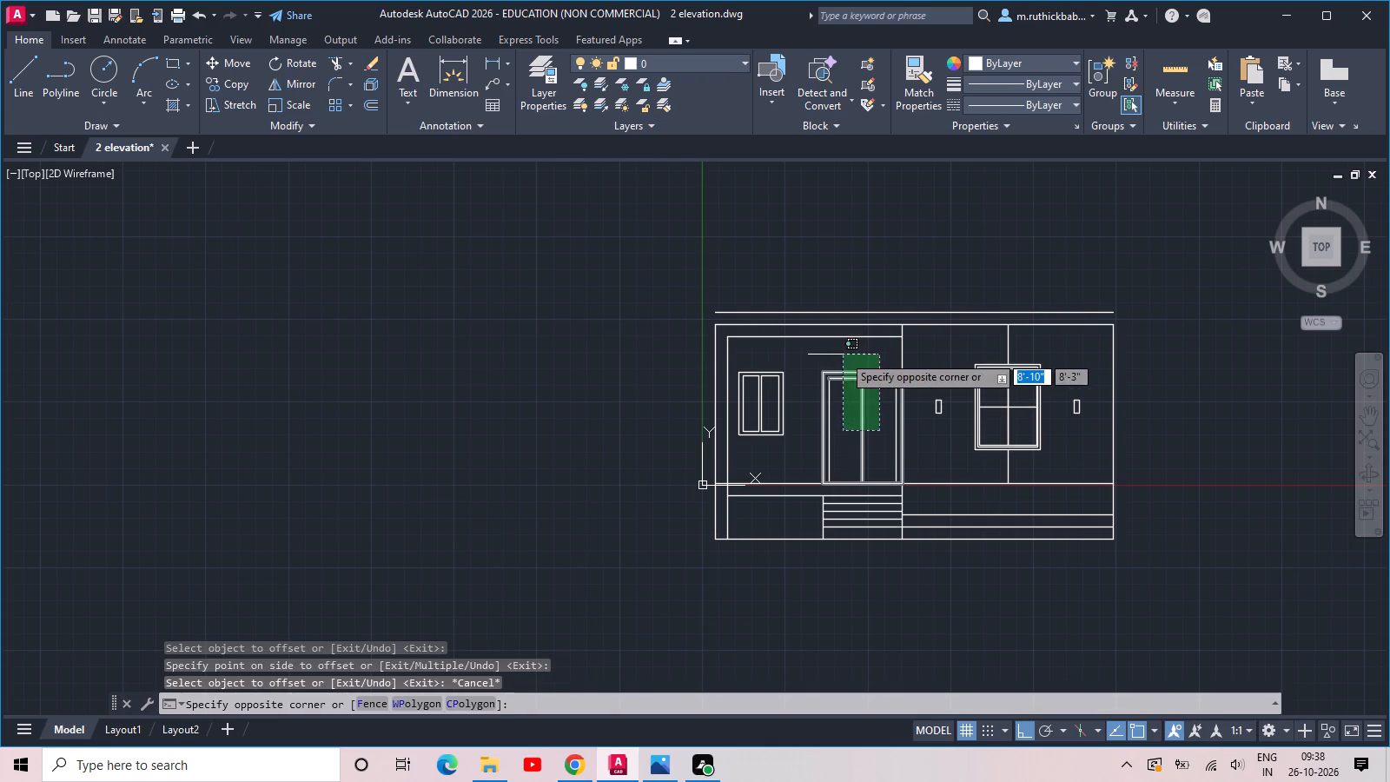
{"action": "left_click", "coordinate": [843, 355]}
{"action": "left_click", "coordinate": [841, 449]}
{"action": "left_click", "coordinate": [804, 390]}
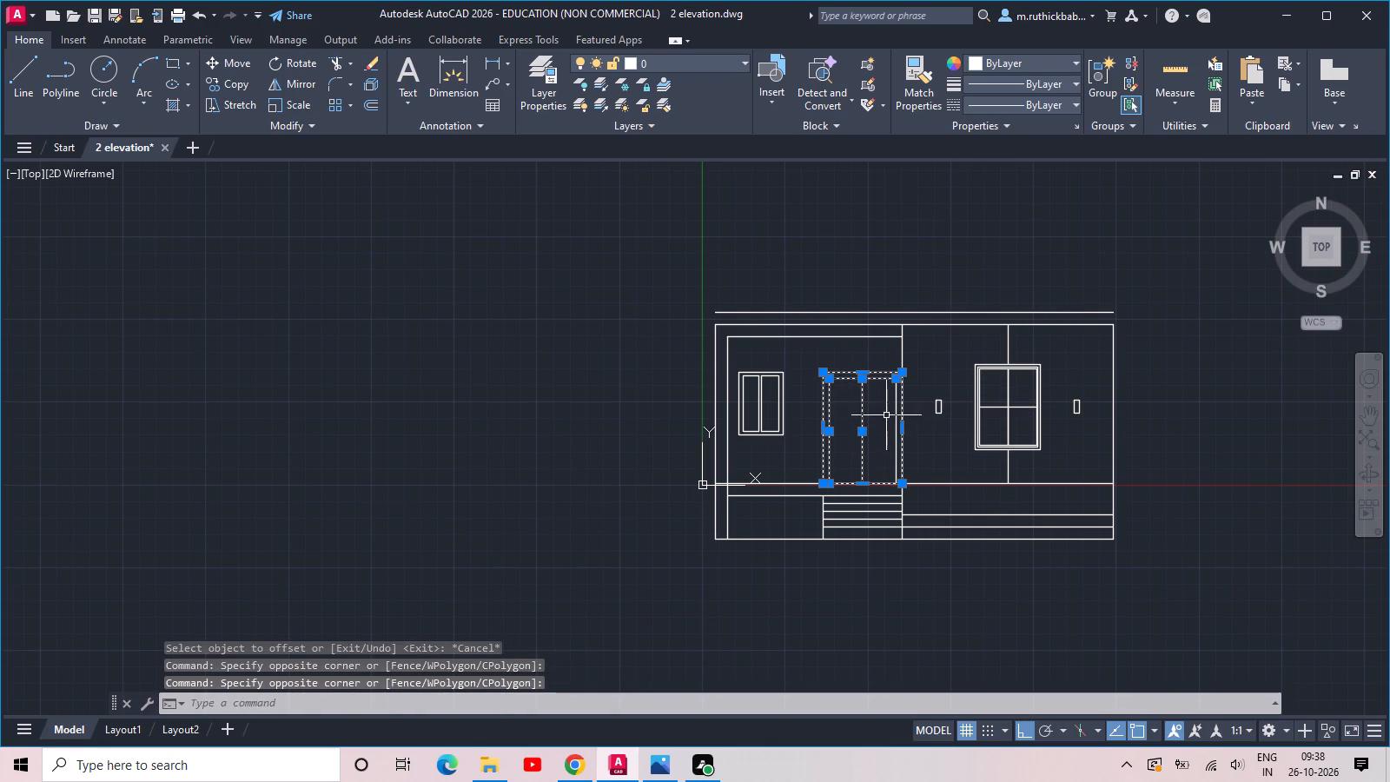
{"action": "left_click", "coordinate": [894, 414]}
{"action": "key", "text": "c"}
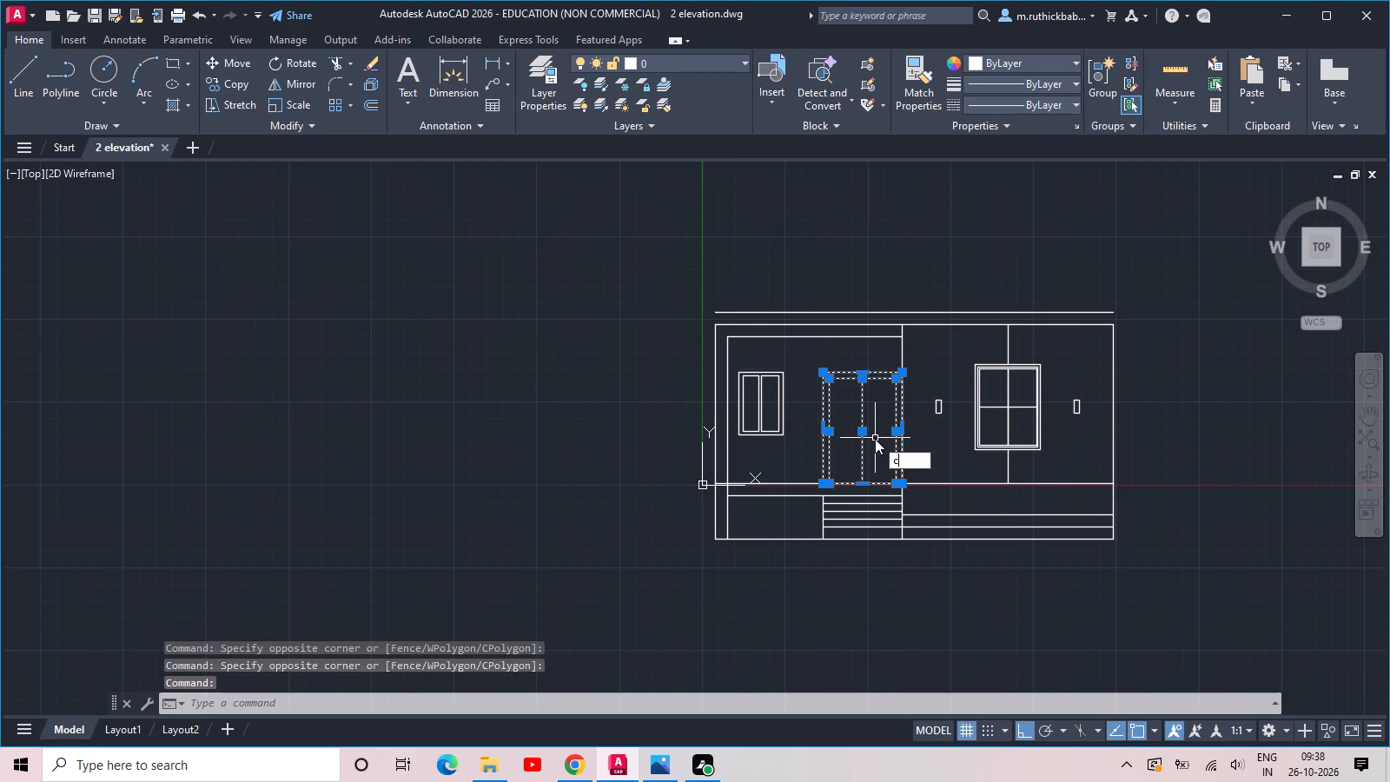
{"action": "type", "text": "o"}
{"action": "key", "text": "space"}
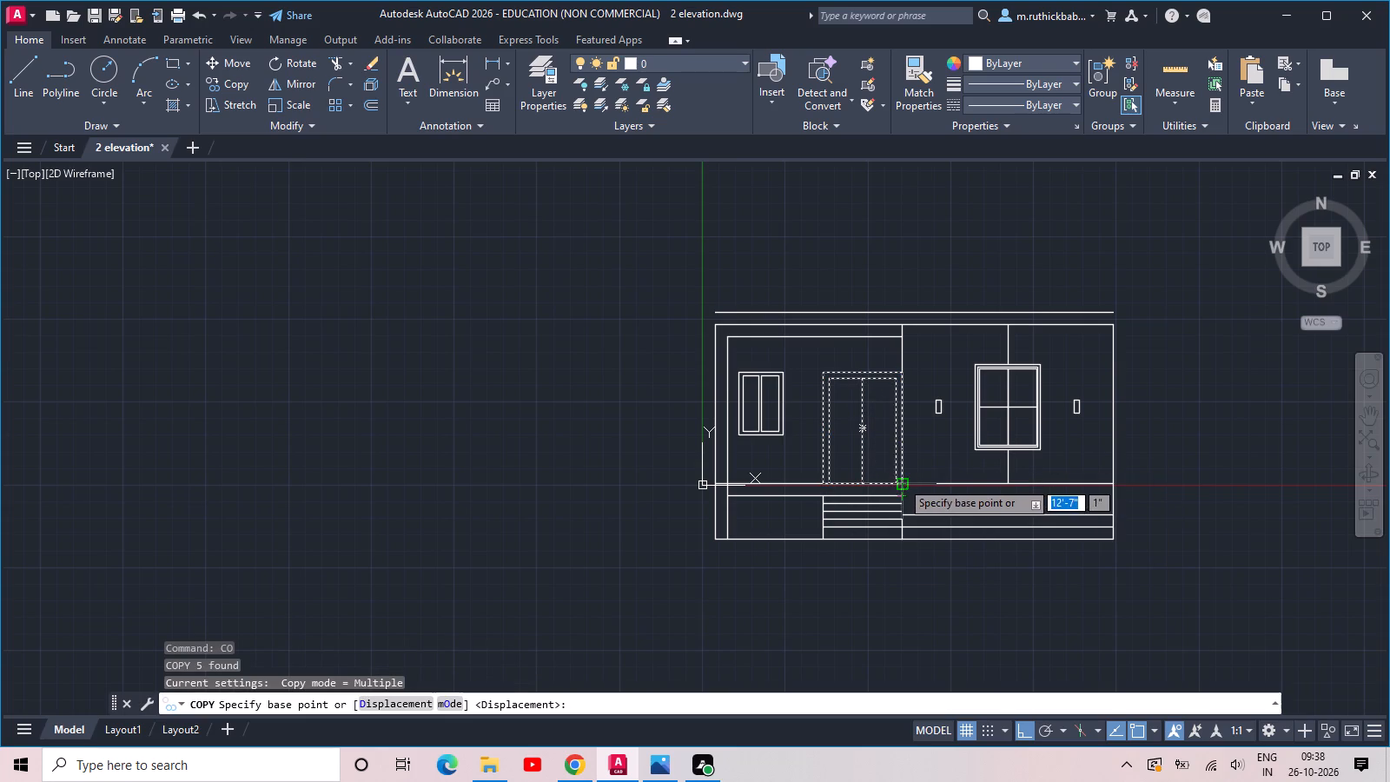
{"action": "left_click", "coordinate": [901, 480]}
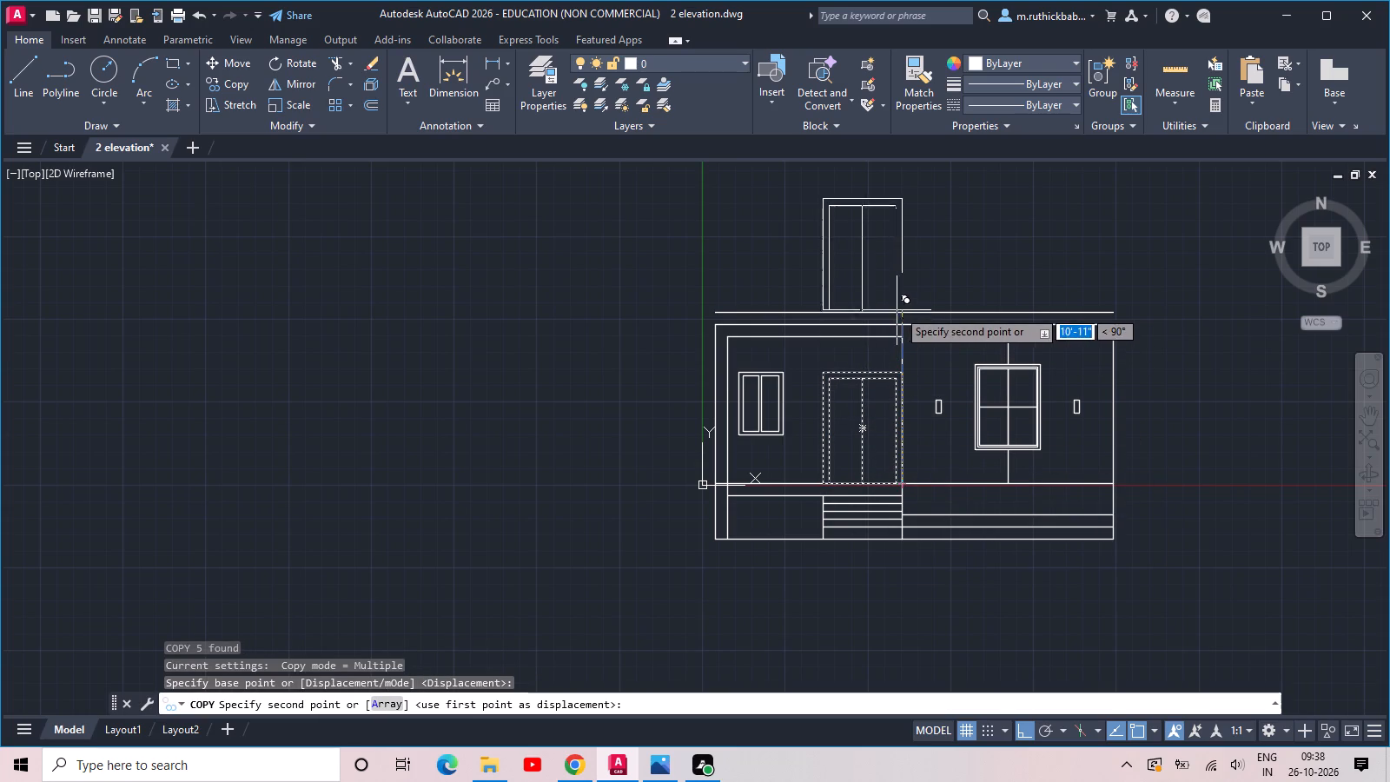
{"action": "left_click", "coordinate": [901, 309]}
{"action": "key", "text": "Escape"}
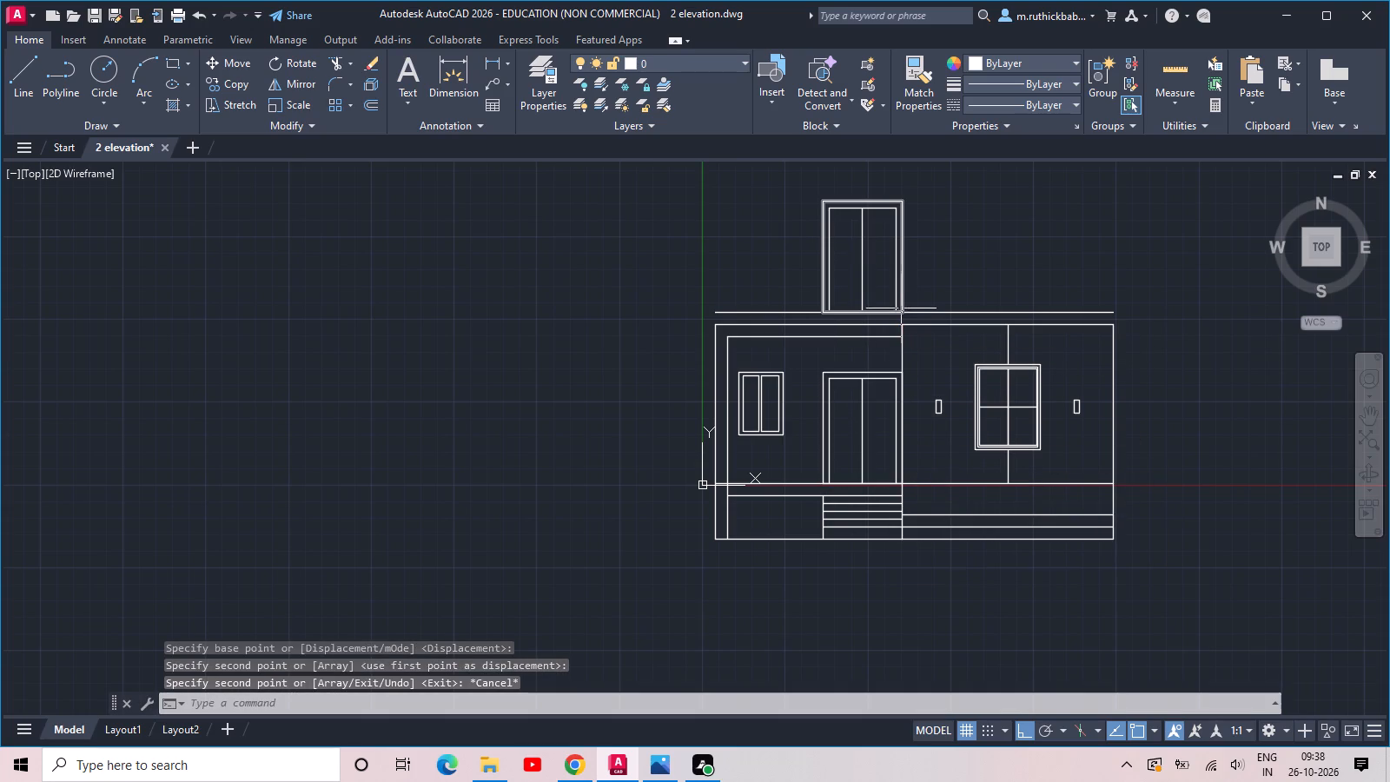
Draw the upper-storey outline: 10' up from the lower storey's top-left corner, across to the right wall edge, and down to the top-right corner.
{"action": "scroll", "coordinate": [900, 283], "scroll_direction": "up", "scroll_amount": 1}
{"action": "middle_click_drag", "start_coordinate": [896, 282], "coordinate": [961, 361]}
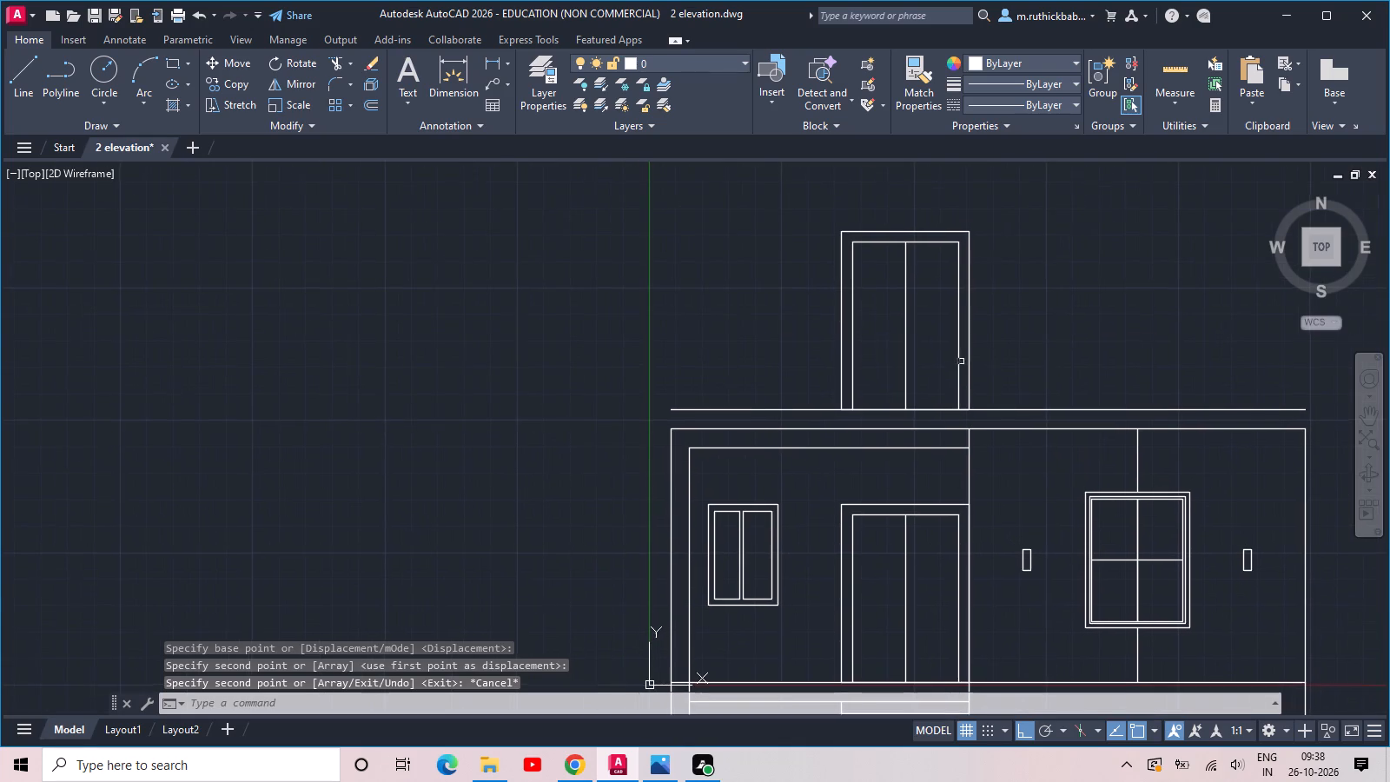
{"action": "type", "text": "l"}
{"action": "key", "text": "space"}
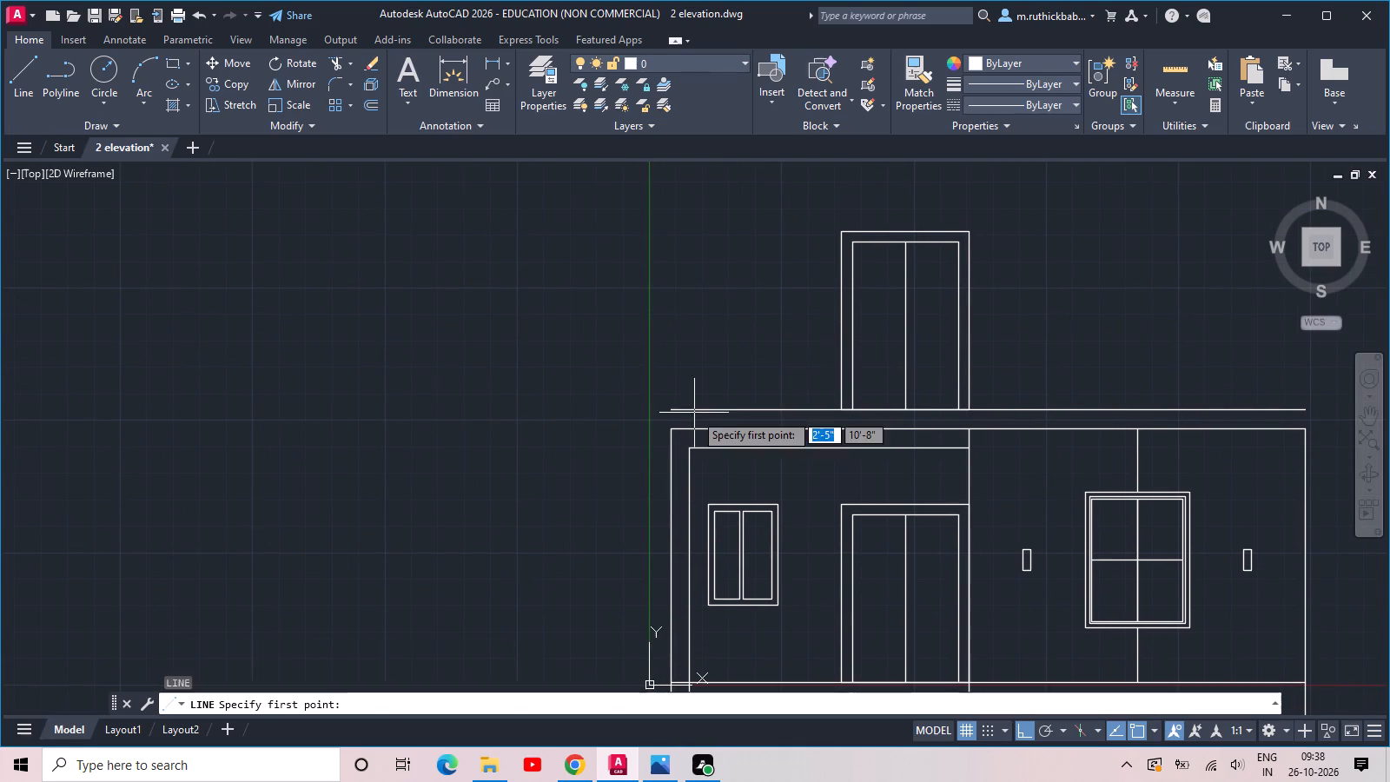
{"action": "left_click", "coordinate": [667, 432]}
{"action": "type", "text": "10'"}
{"action": "key", "text": "Return"}
{"action": "middle_click_drag", "start_coordinate": [712, 116], "coordinate": [708, 148]}
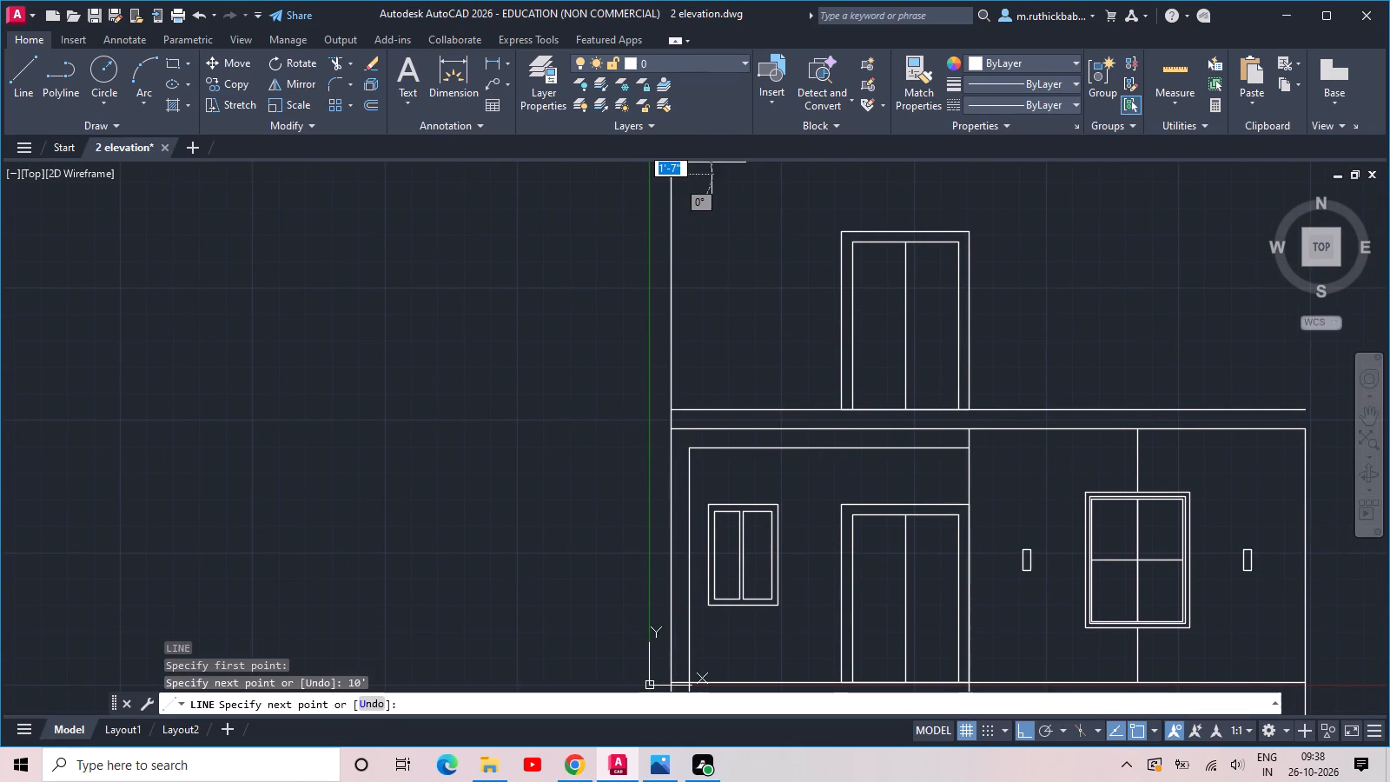
{"action": "middle_click_drag", "start_coordinate": [708, 148], "coordinate": [691, 298]}
{"action": "middle_click_drag", "start_coordinate": [697, 270], "coordinate": [658, 461]}
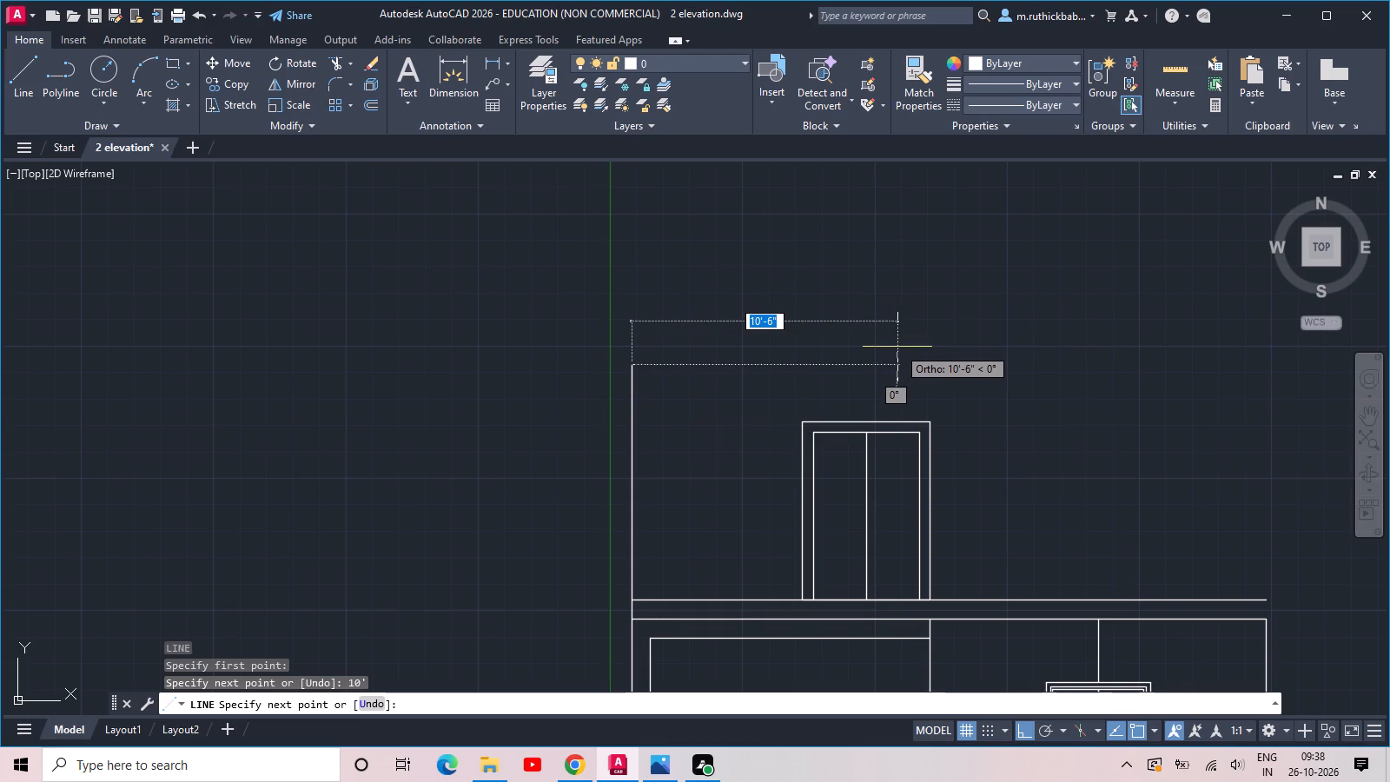
{"action": "middle_click_drag", "start_coordinate": [897, 347], "coordinate": [866, 320]}
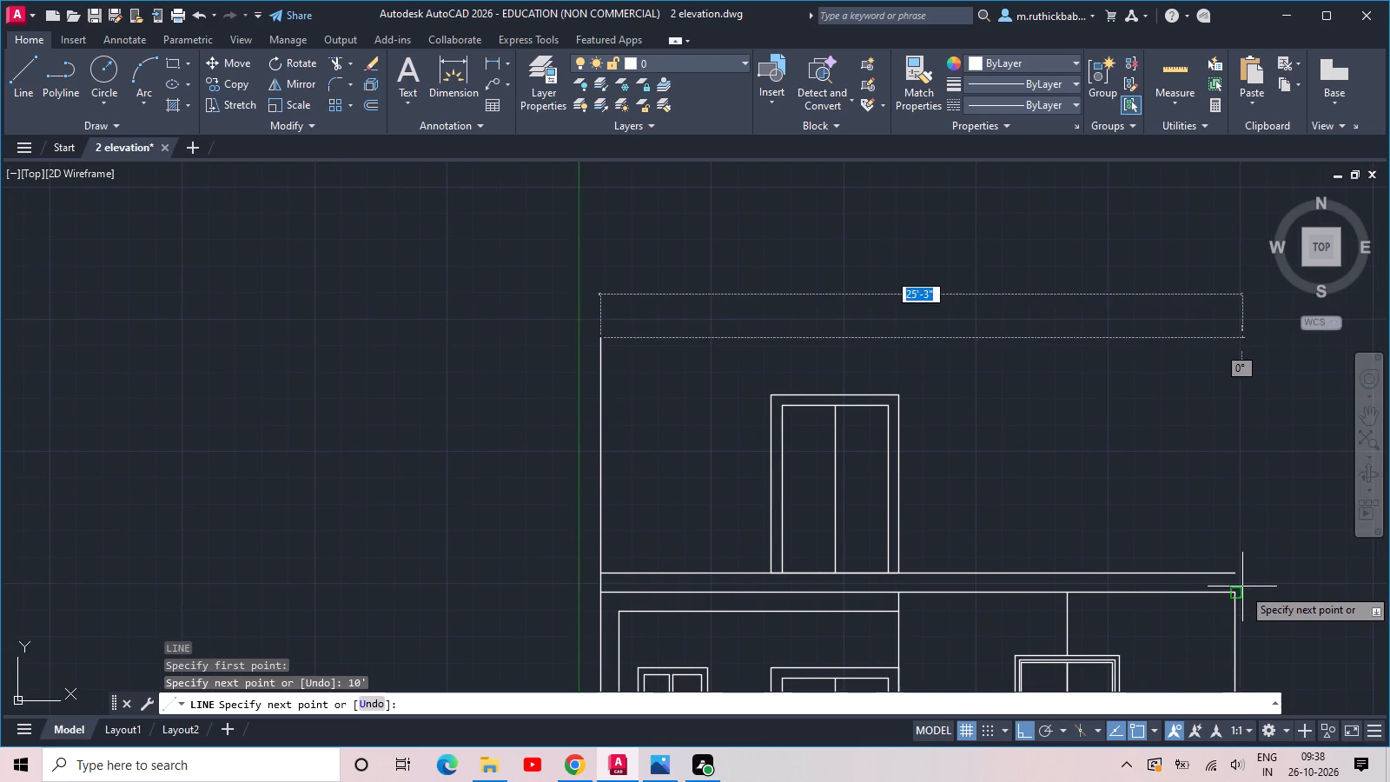
{"action": "left_click", "coordinate": [1234, 337]}
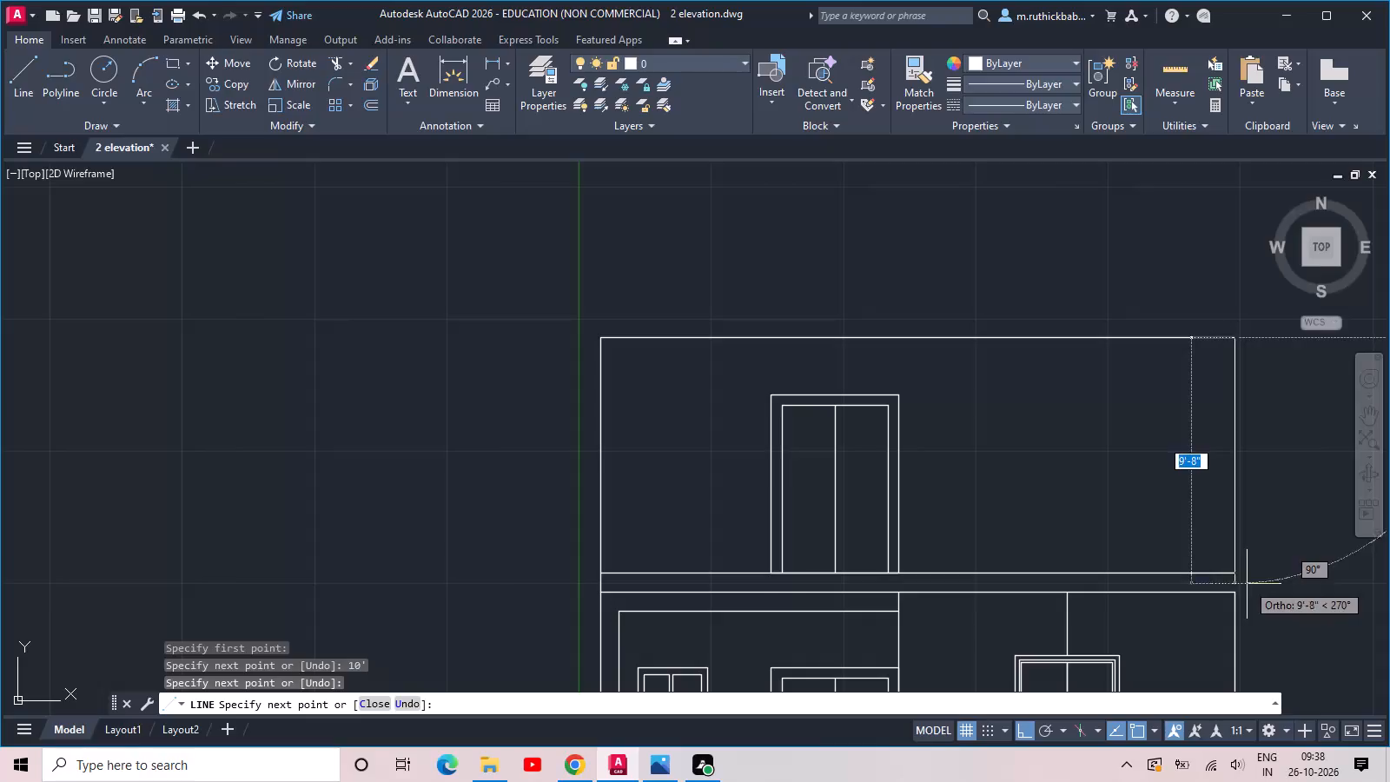
{"action": "left_click", "coordinate": [1235, 594]}
{"action": "key", "text": "Escape"}
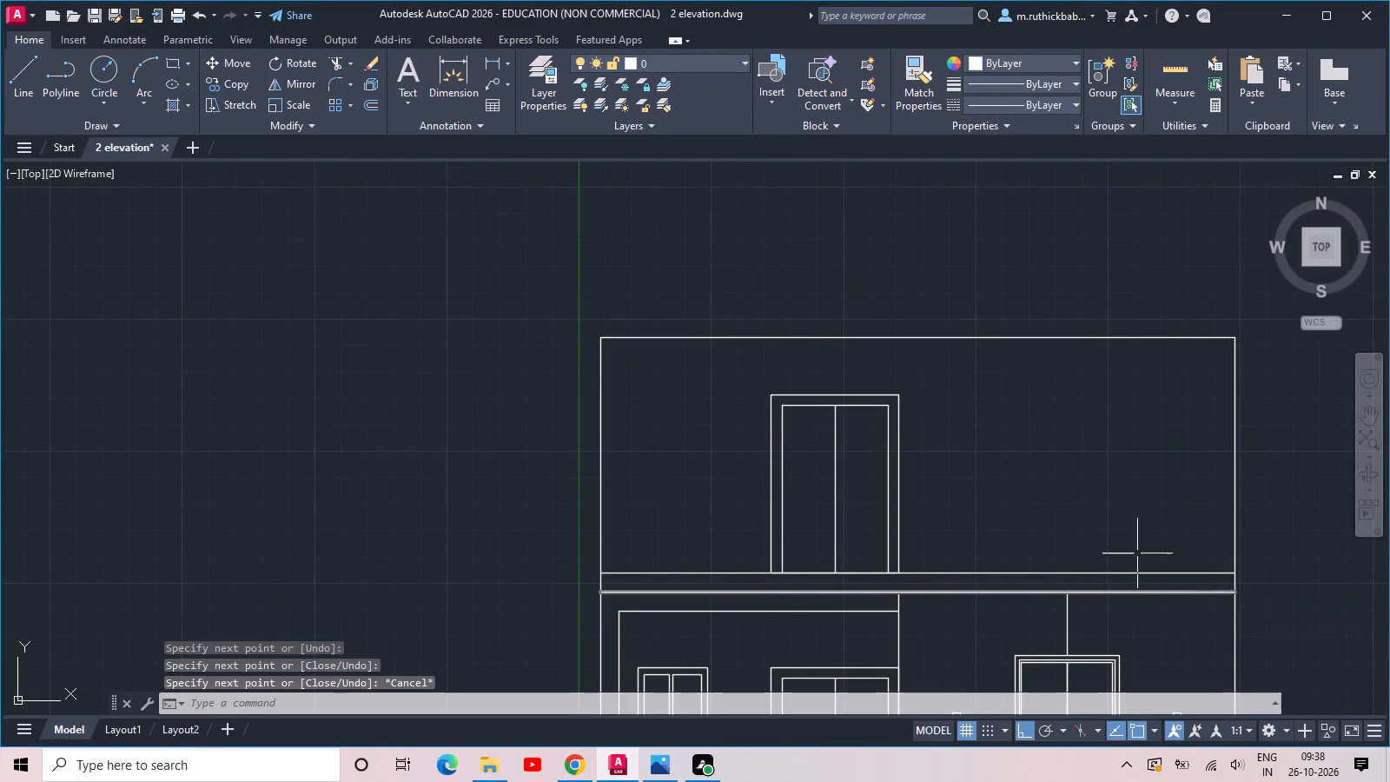
Join the left and top lines of the upper-storey outline into one polyline.
{"action": "middle_click_drag", "start_coordinate": [1137, 553], "coordinate": [1259, 533]}
{"action": "scroll", "coordinate": [975, 507], "scroll_direction": "up", "scroll_amount": 2}
{"action": "scroll", "coordinate": [951, 500], "scroll_direction": "down", "scroll_amount": 2}
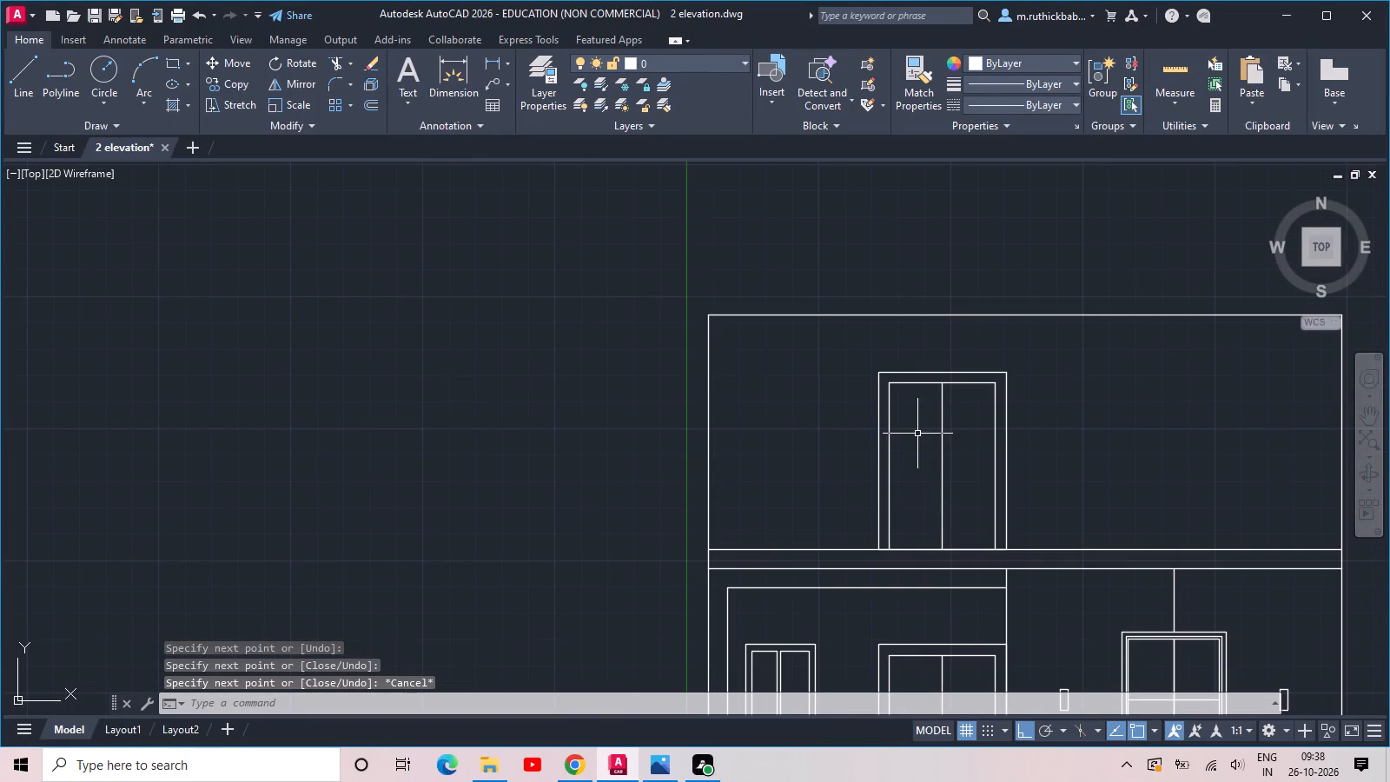
{"action": "left_click", "coordinate": [769, 370]}
{"action": "left_click", "coordinate": [697, 289]}
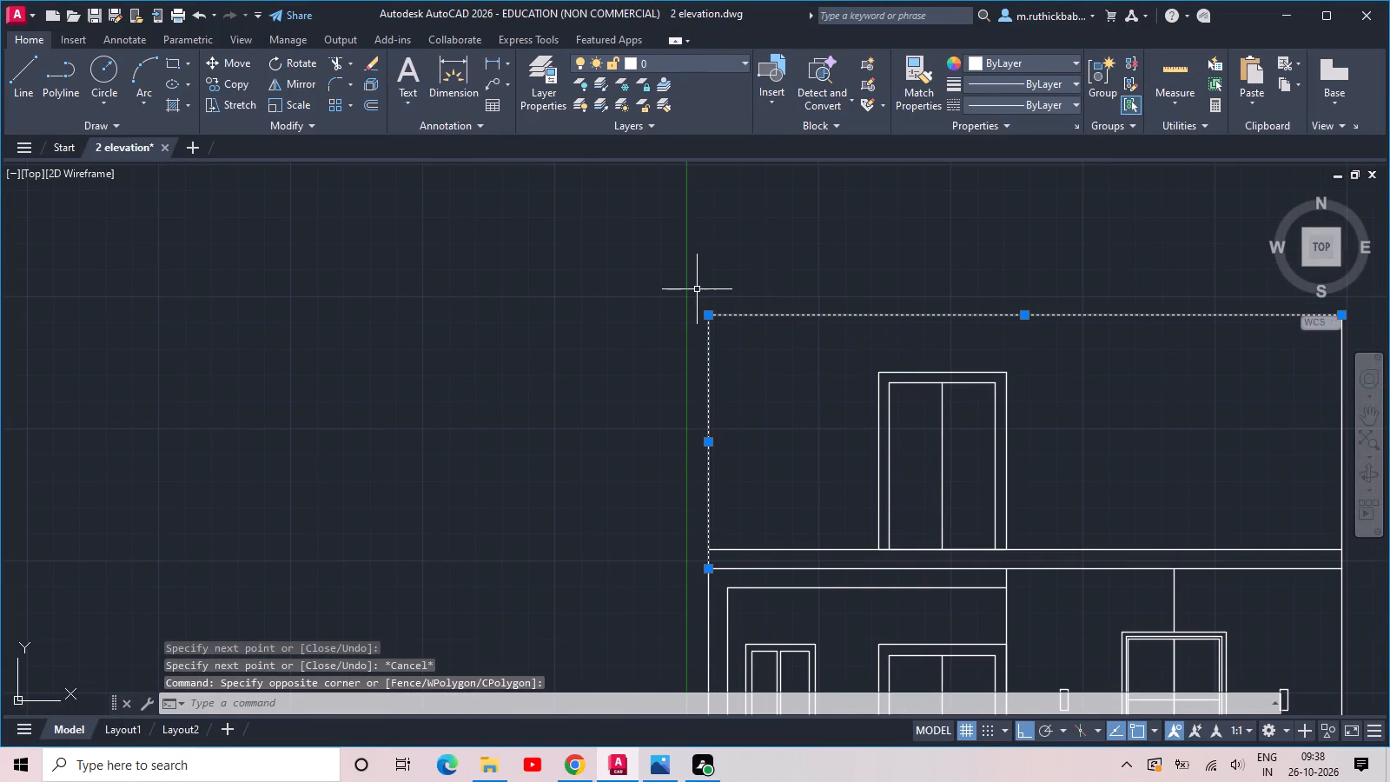
{"action": "type", "text": "j"}
{"action": "key", "text": "space"}
{"action": "left_click", "coordinate": [755, 356]}
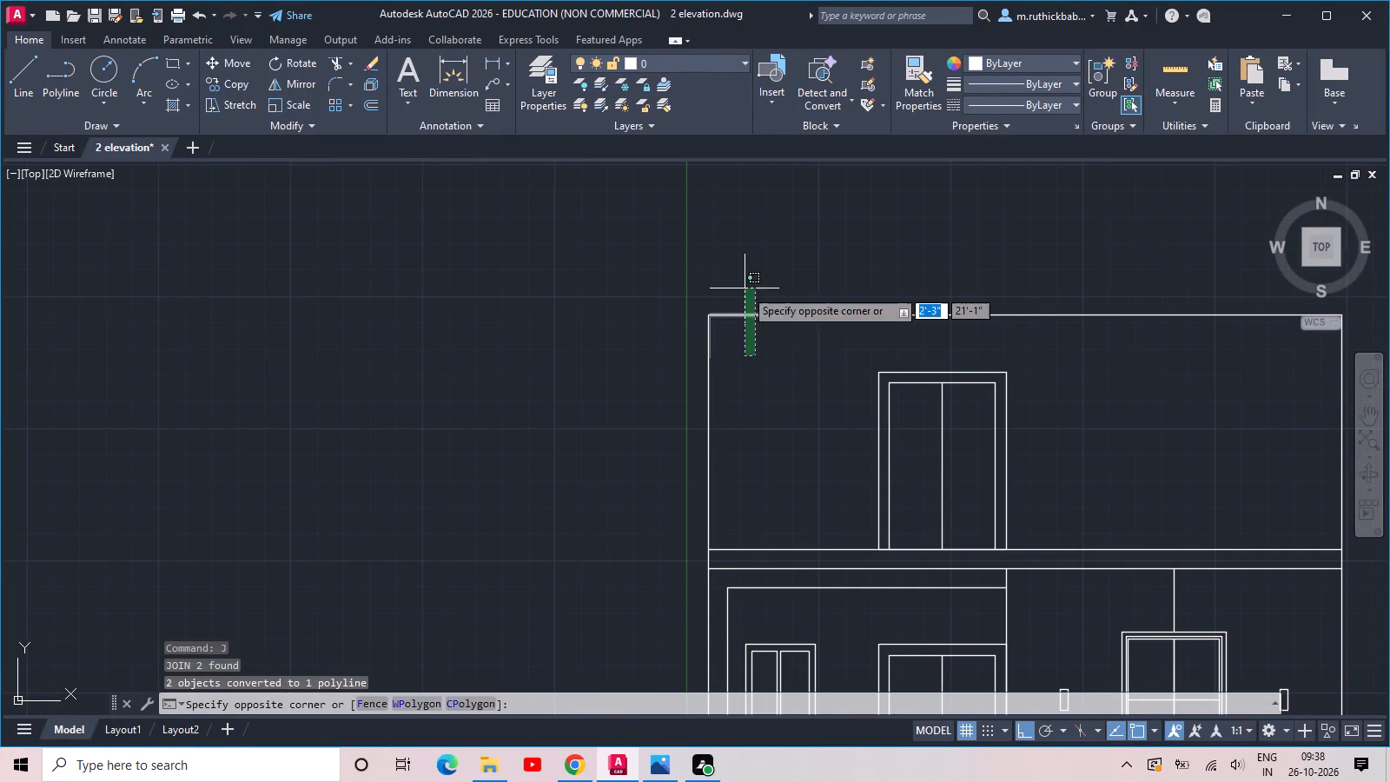
{"action": "left_click", "coordinate": [745, 288]}
{"action": "key", "text": "Escape"}
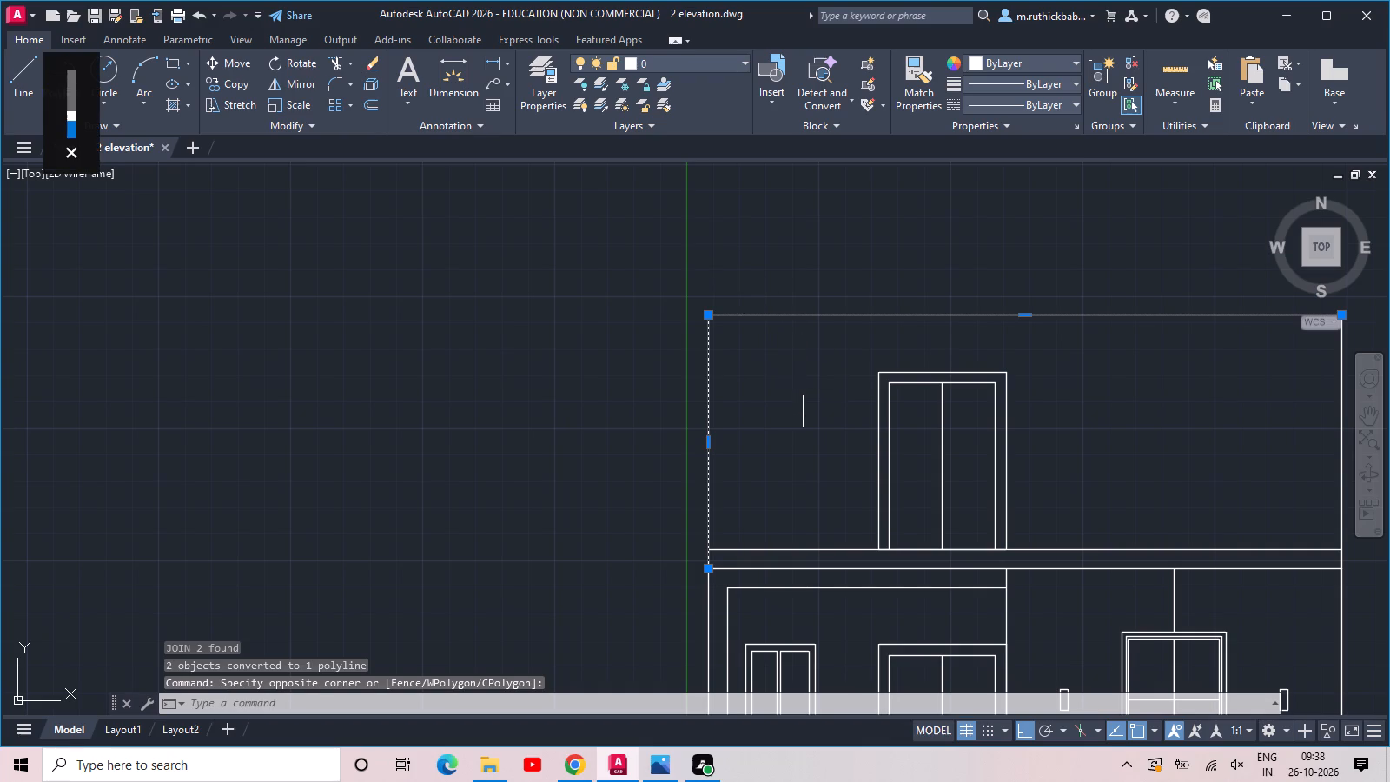
Offset the joined upper-storey outline 24" inward.
{"action": "type", "text": "off 24"}
{"action": "key", "text": "space"}
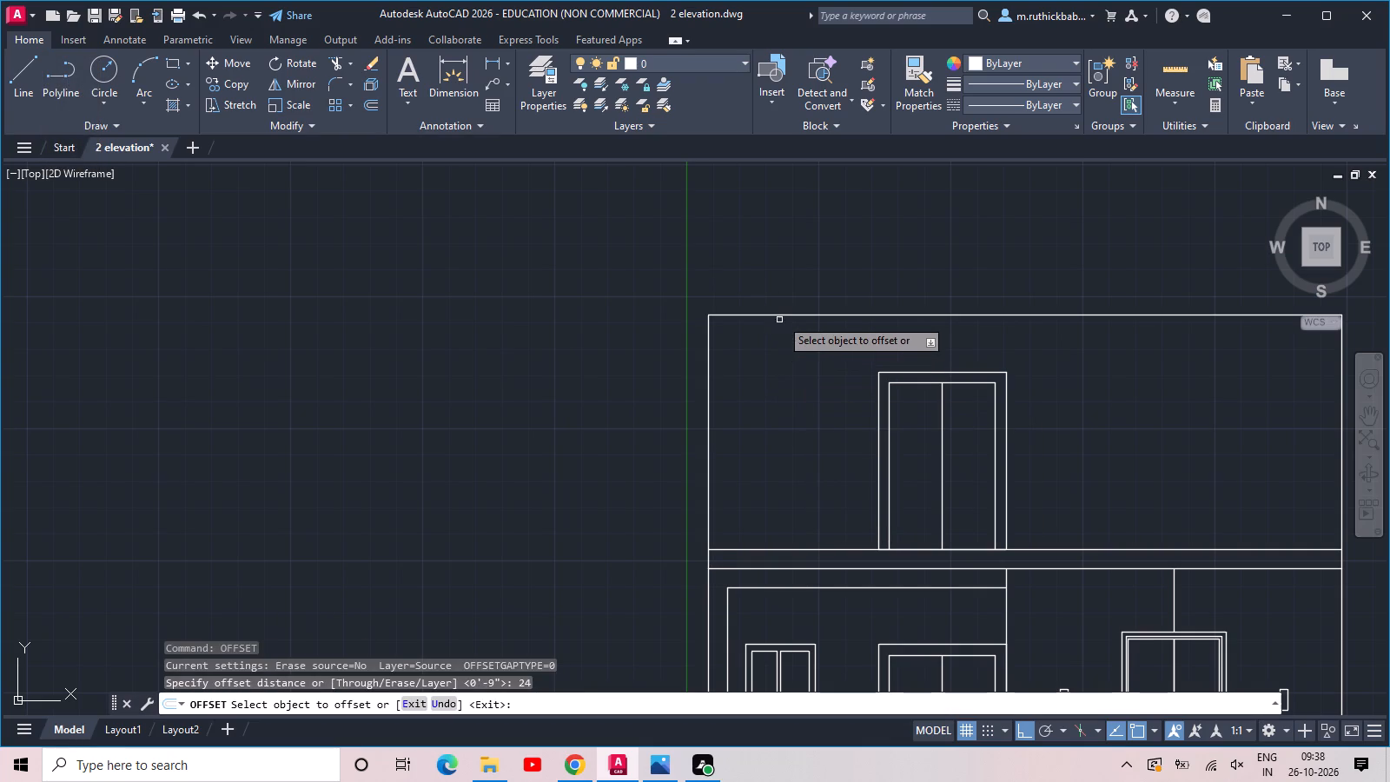
{"action": "left_click", "coordinate": [780, 313]}
{"action": "left_click", "coordinate": [785, 313]}
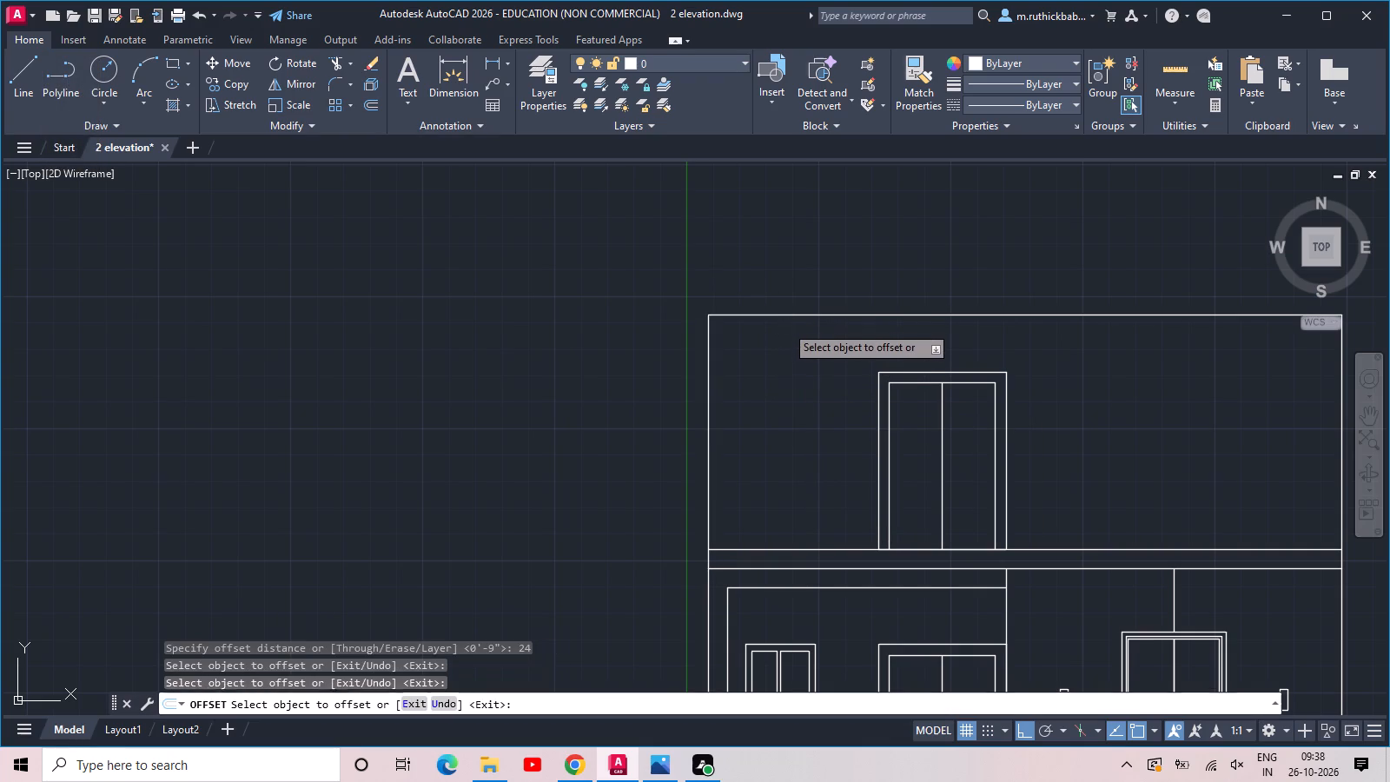
{"action": "left_click", "coordinate": [787, 315]}
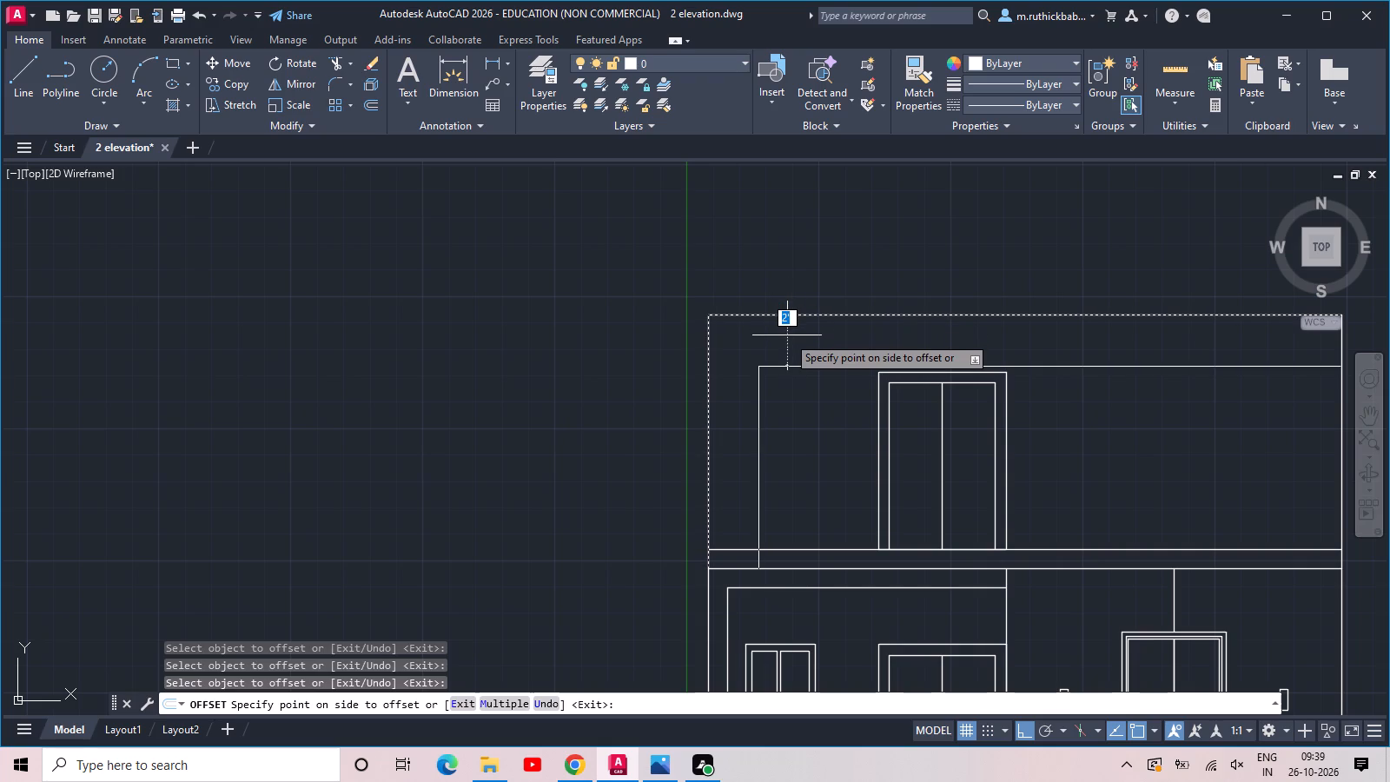
{"action": "left_click", "coordinate": [787, 335]}
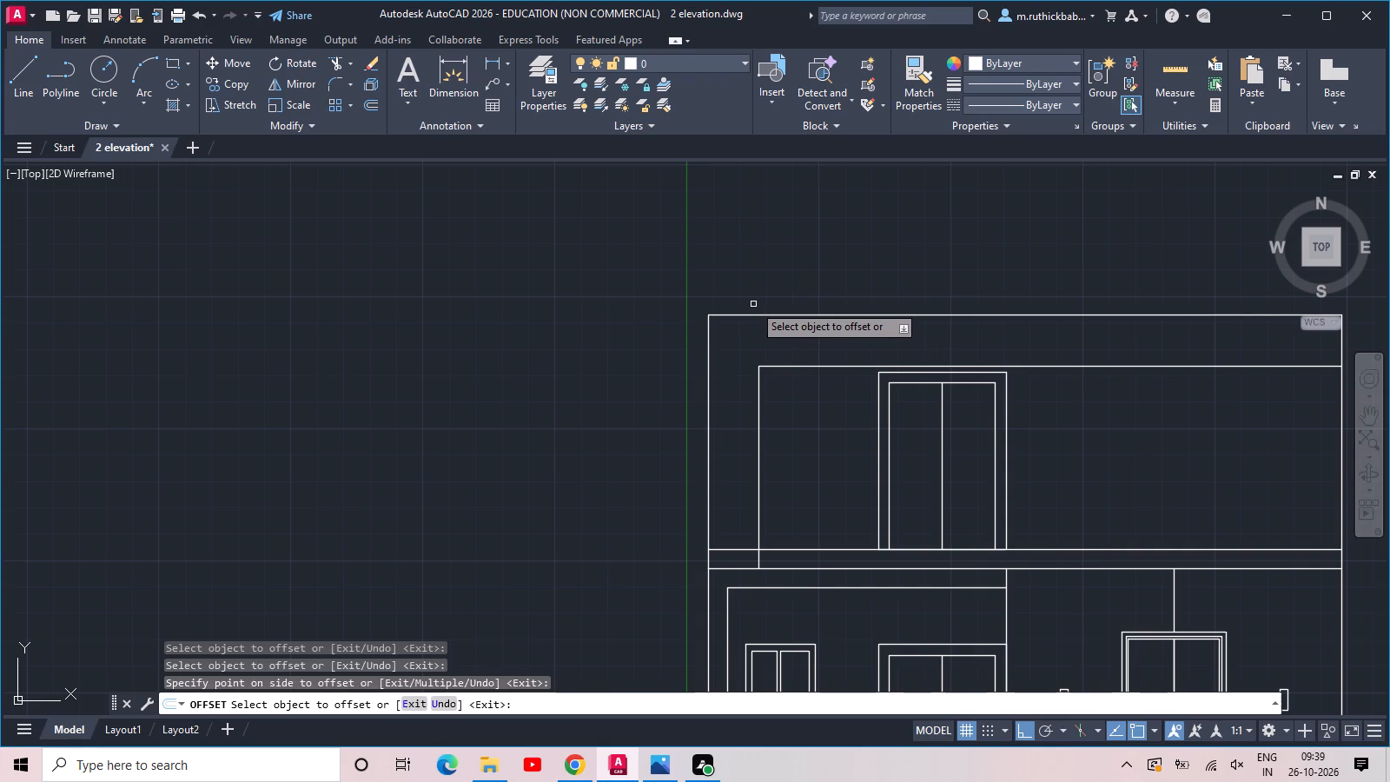
{"action": "key", "text": "Escape"}
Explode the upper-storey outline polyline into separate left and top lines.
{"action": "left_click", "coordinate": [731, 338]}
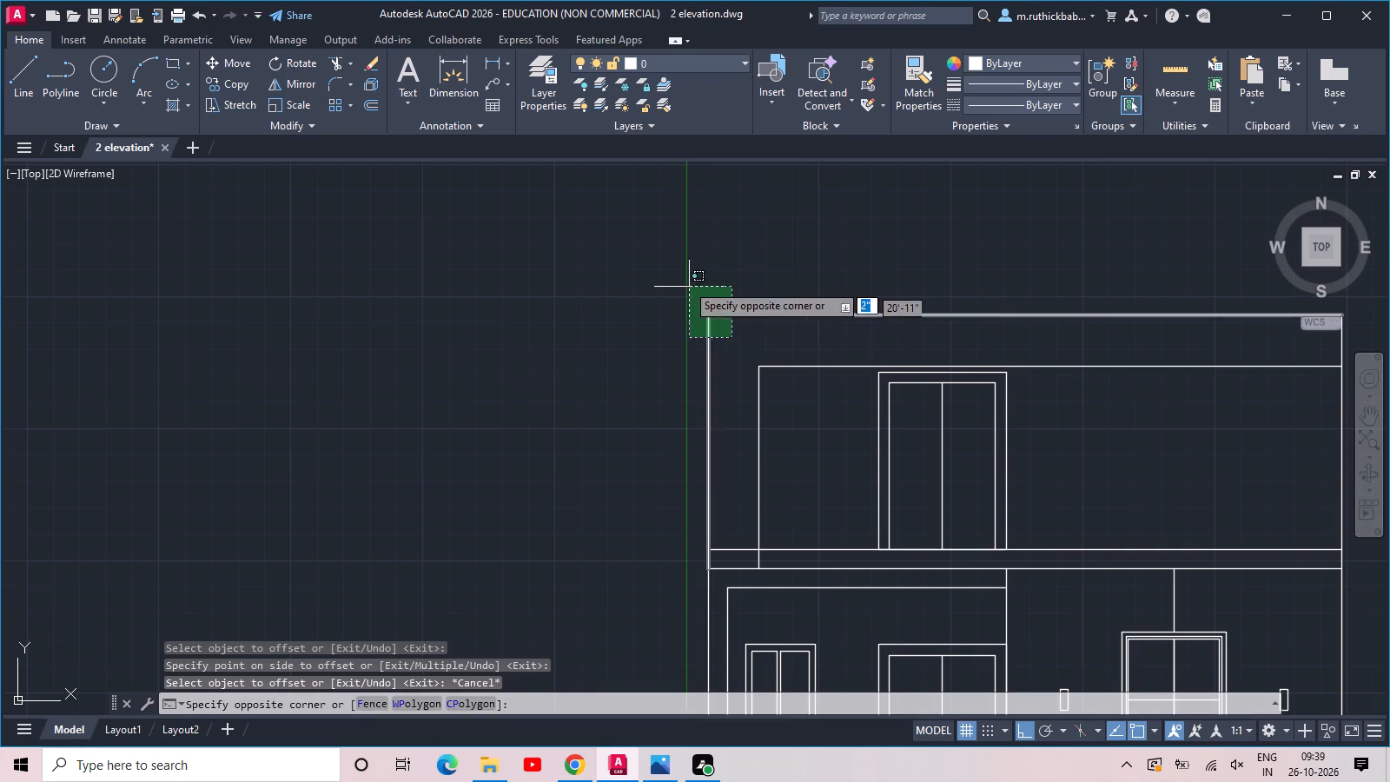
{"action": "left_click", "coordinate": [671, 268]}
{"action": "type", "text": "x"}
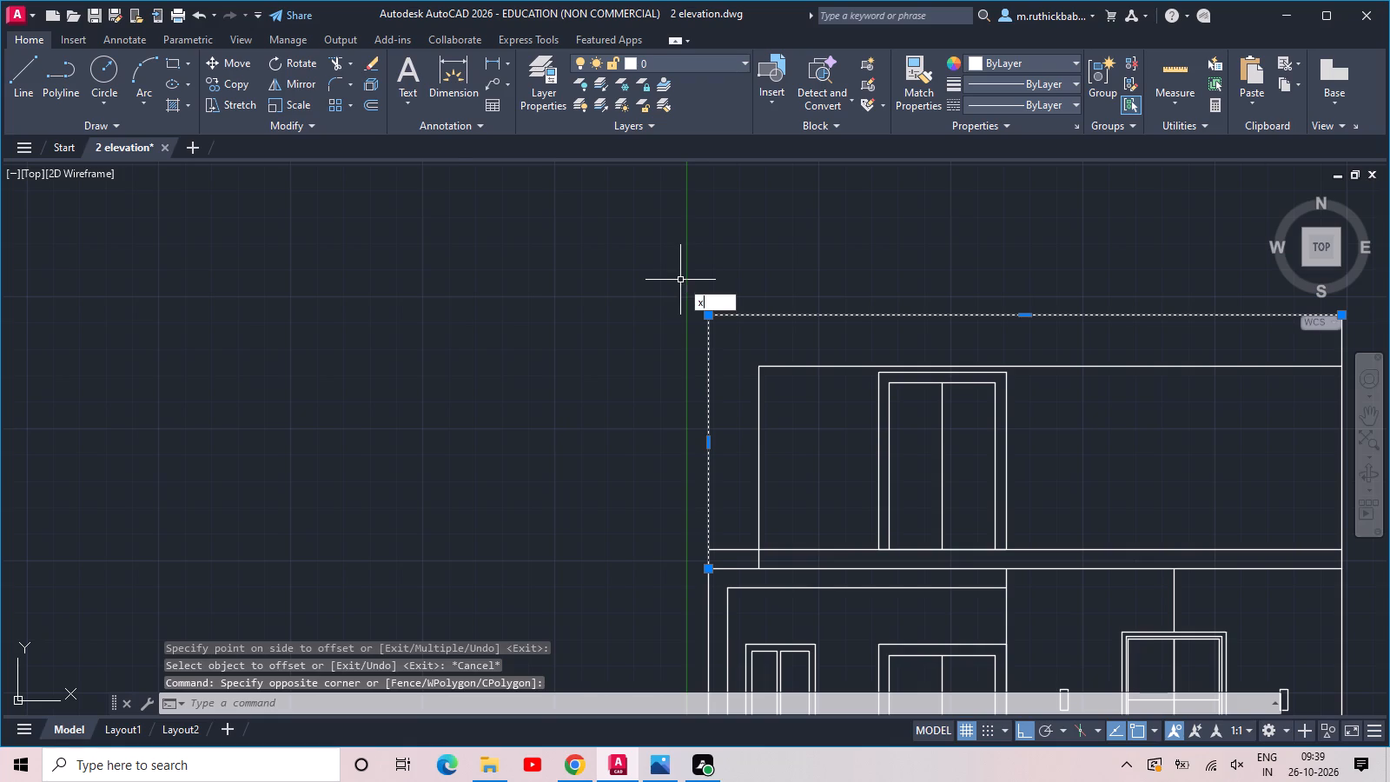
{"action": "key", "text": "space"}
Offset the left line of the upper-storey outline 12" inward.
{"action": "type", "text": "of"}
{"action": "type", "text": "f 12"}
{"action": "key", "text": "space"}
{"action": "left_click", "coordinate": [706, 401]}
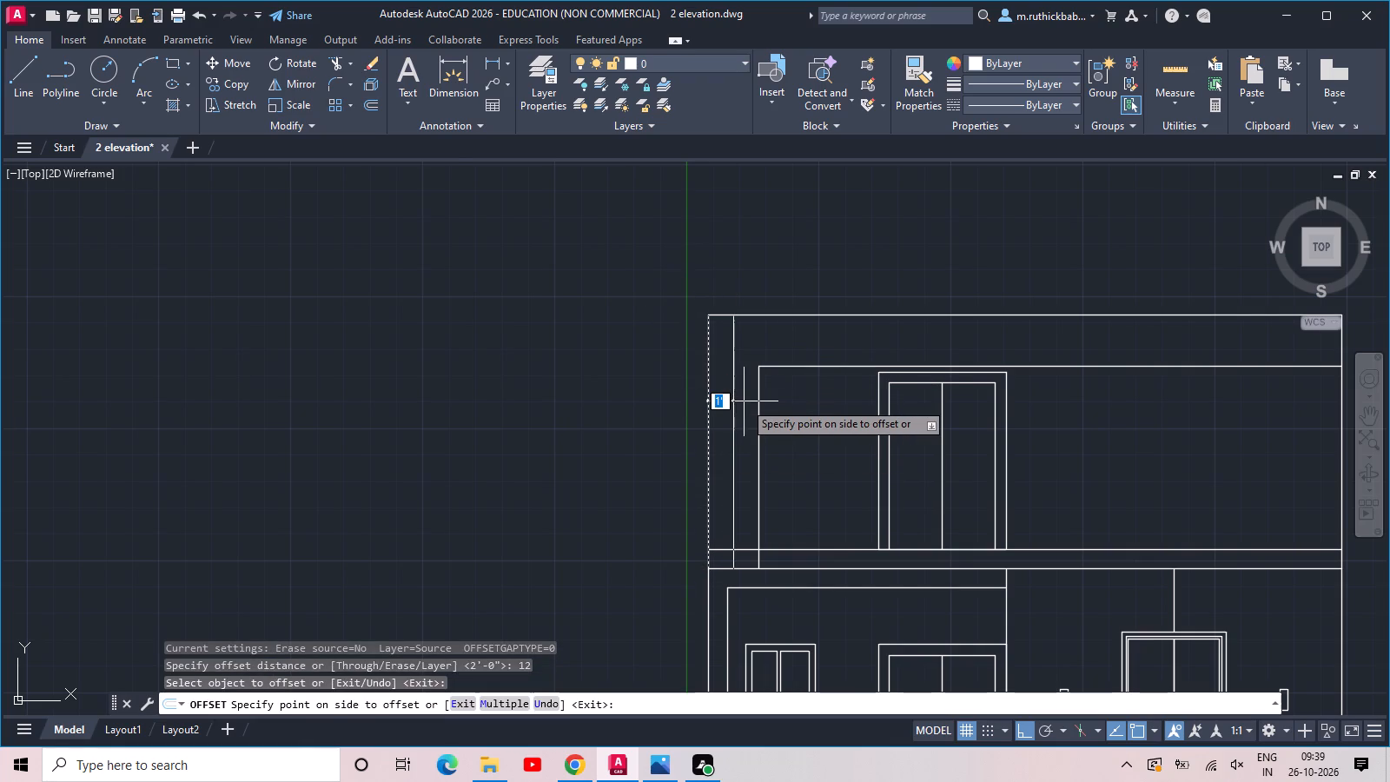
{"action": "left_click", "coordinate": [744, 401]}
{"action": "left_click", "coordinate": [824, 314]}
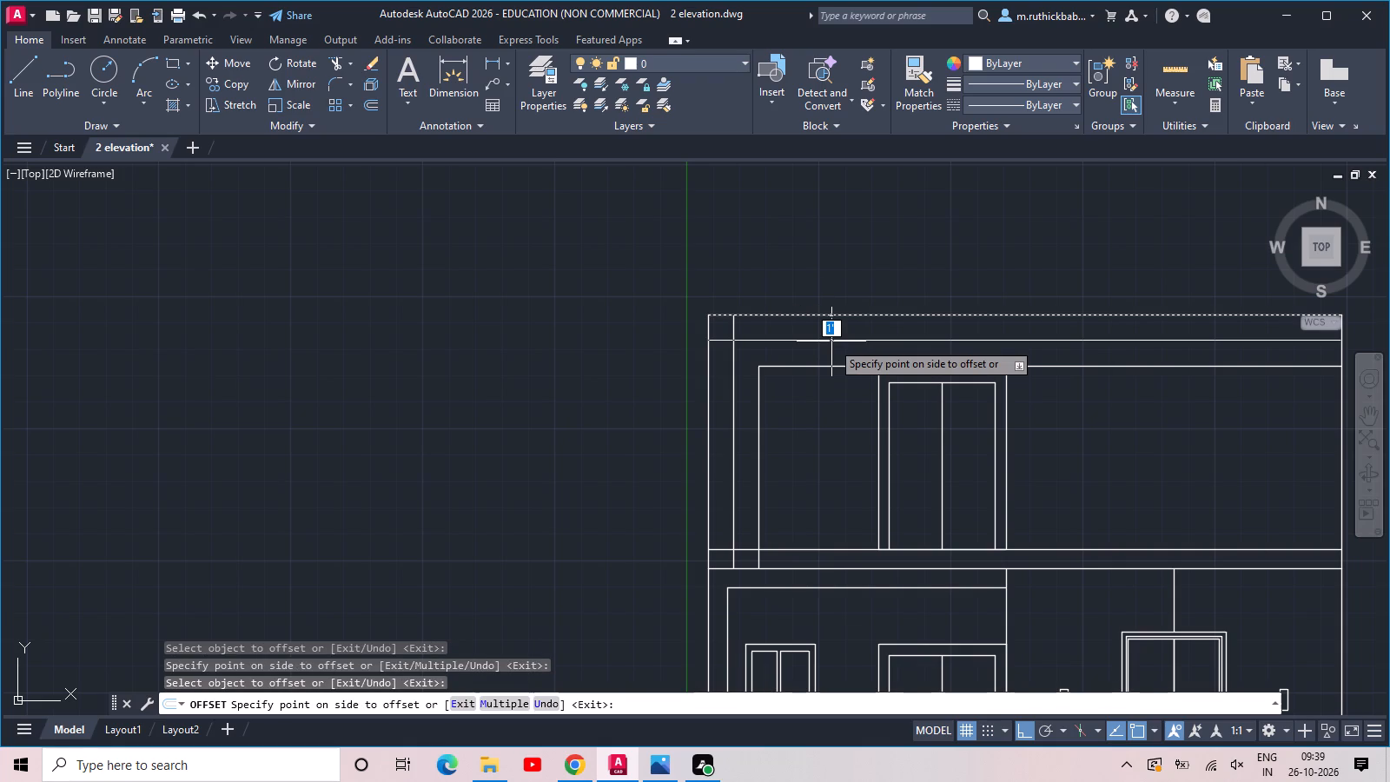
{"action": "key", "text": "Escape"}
Undo the 12" offset, the explode and the earlier 24" inward offset of the upper-storey outline.
{"action": "key", "text": "ctrl+z"}
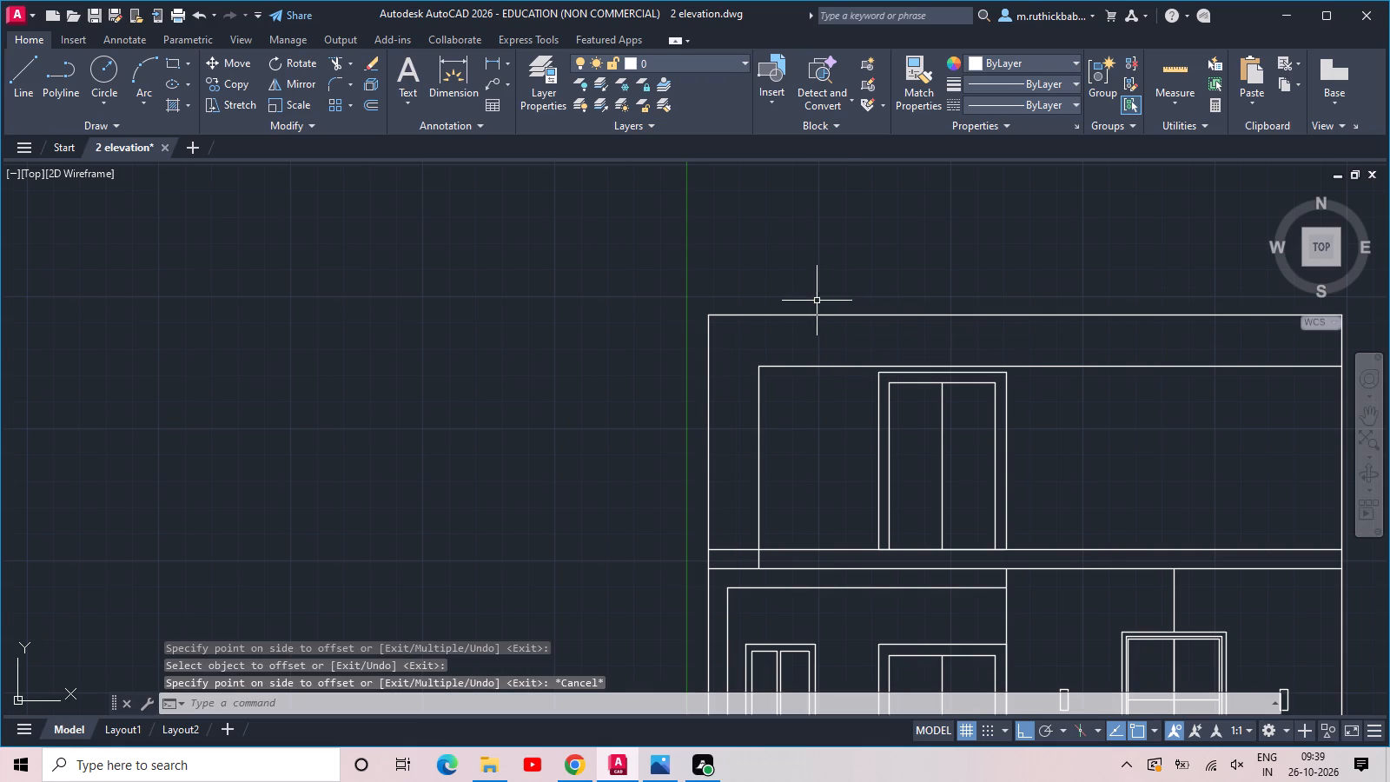
{"action": "key", "text": "ctrl+z"}
{"action": "key", "text": "ctrl+z"}
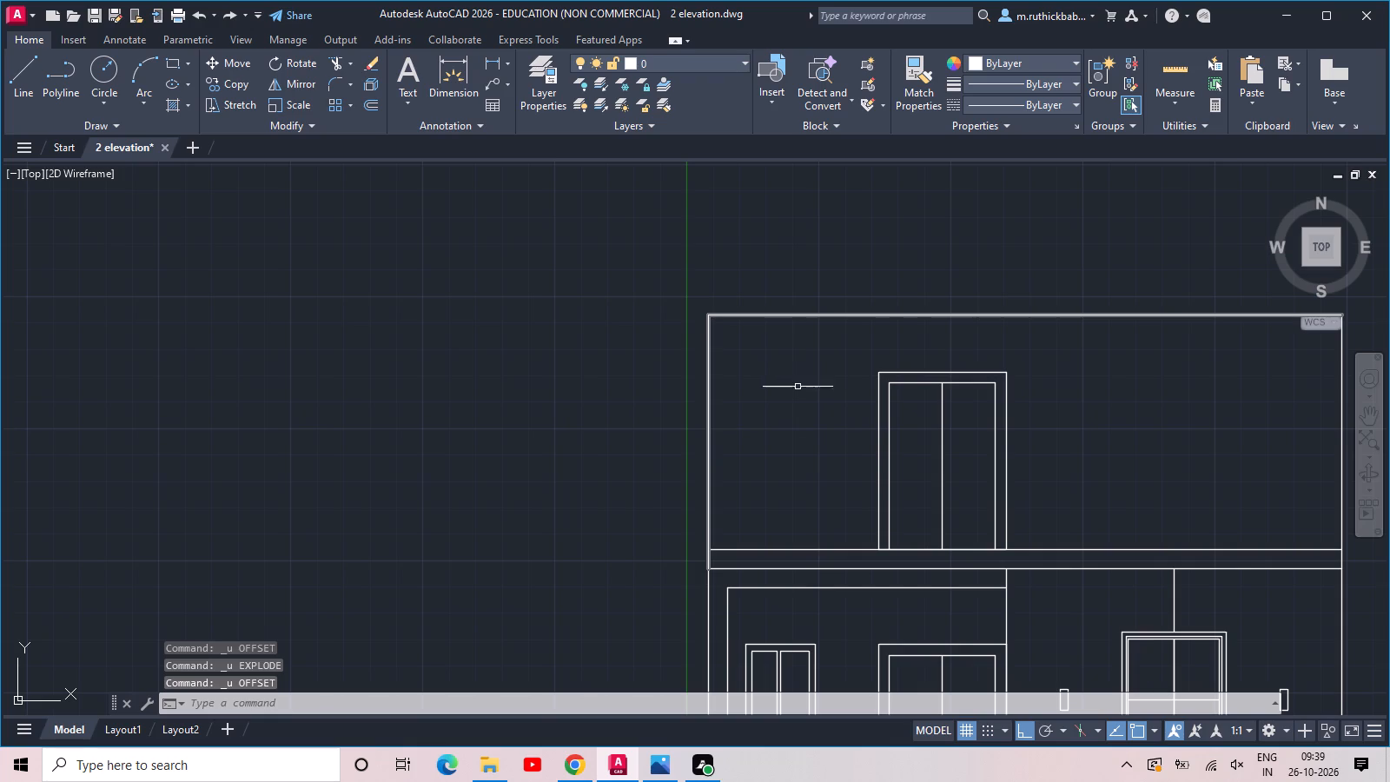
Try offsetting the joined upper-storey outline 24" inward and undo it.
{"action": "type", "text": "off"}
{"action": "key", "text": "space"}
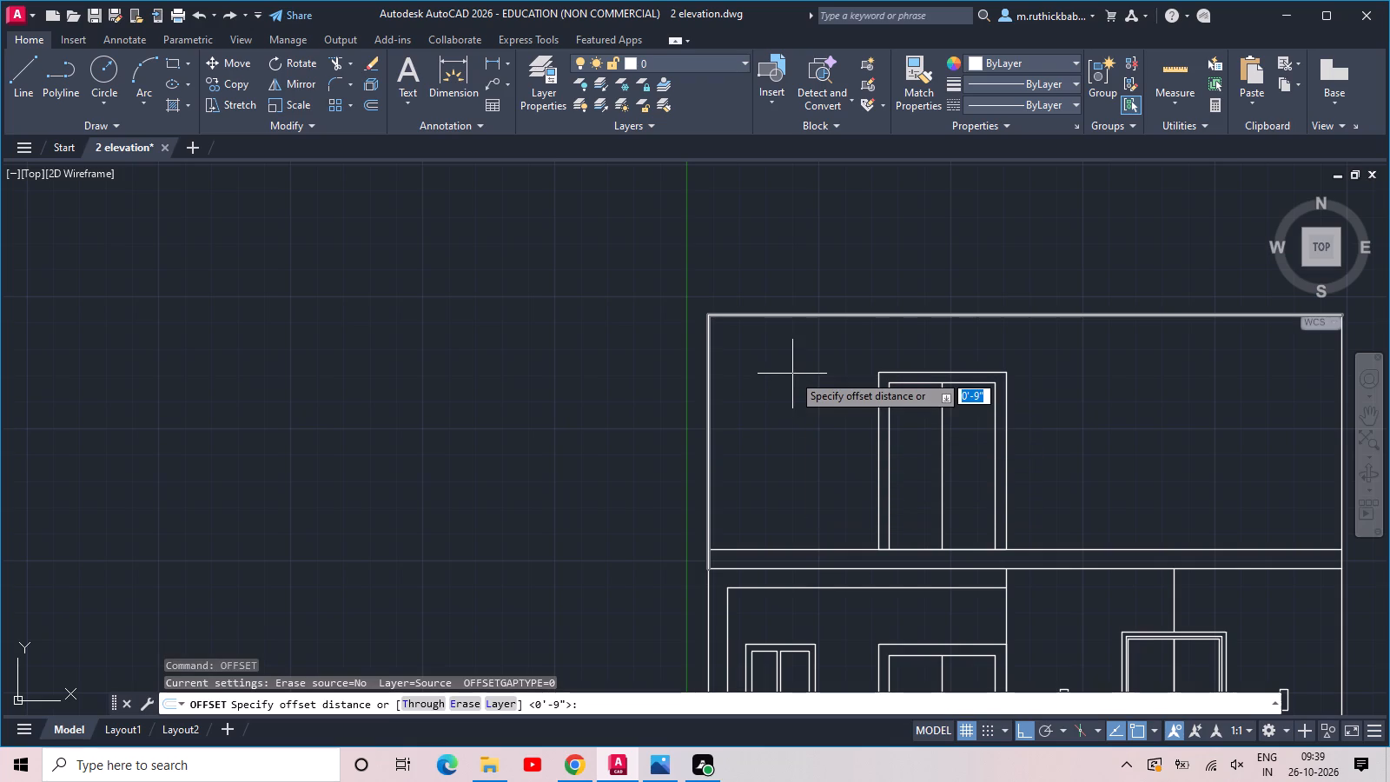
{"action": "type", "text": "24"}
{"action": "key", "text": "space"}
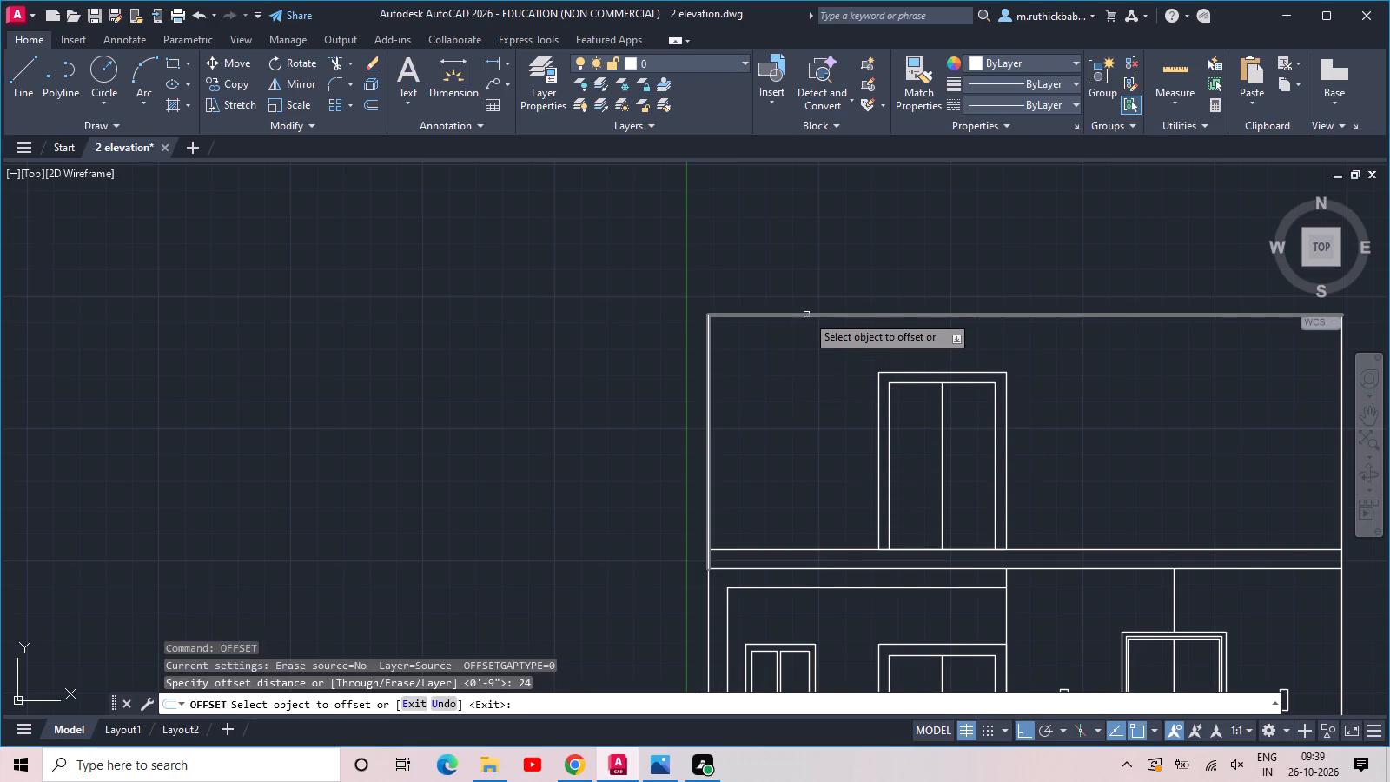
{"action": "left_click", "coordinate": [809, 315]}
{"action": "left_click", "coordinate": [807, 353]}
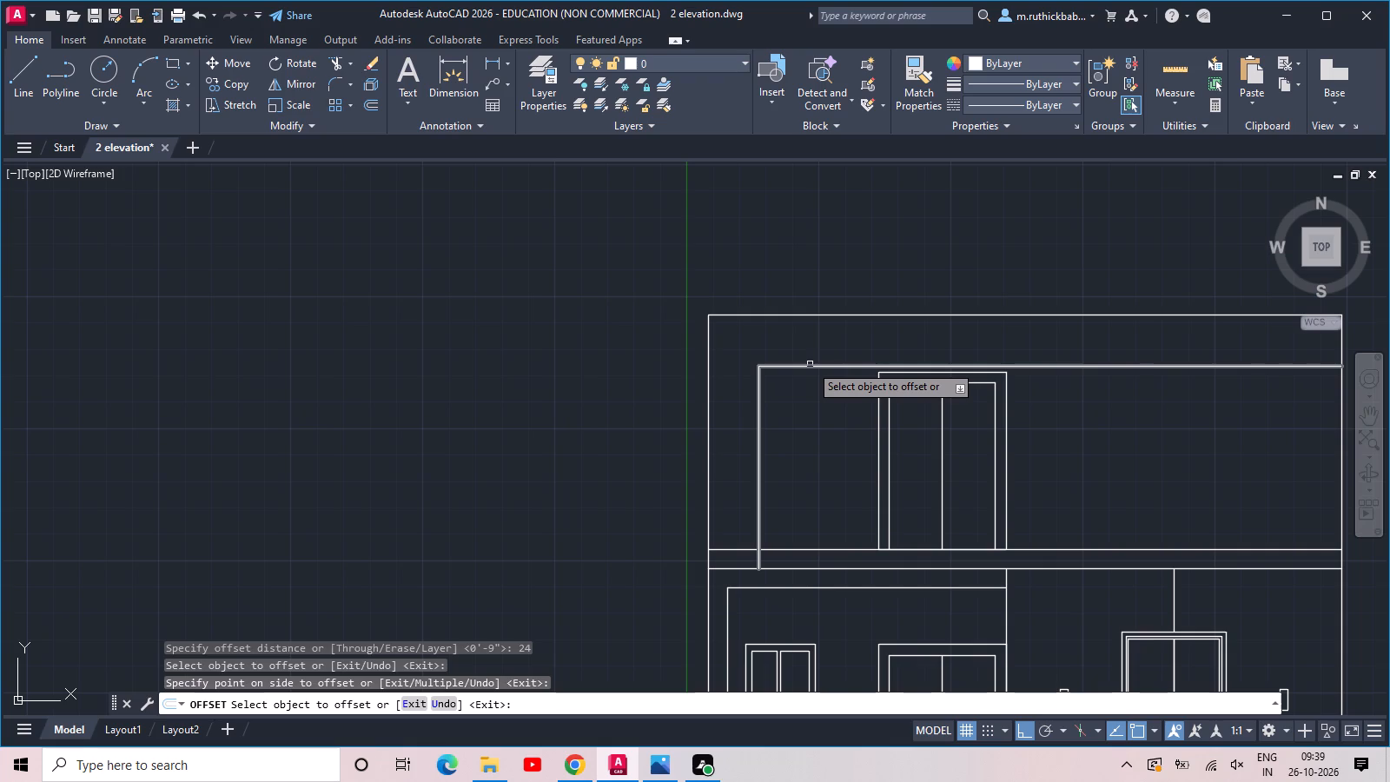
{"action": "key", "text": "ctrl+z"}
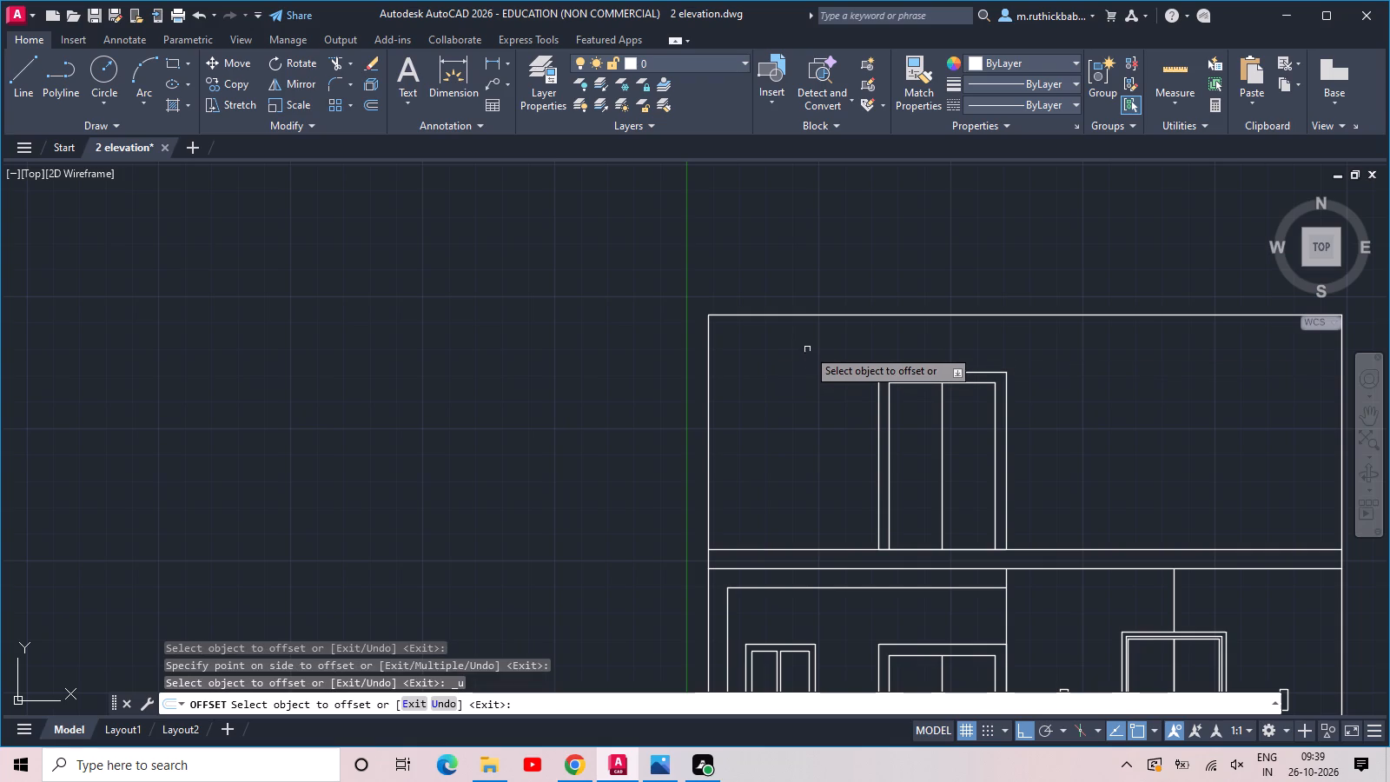
Offset the joined upper-storey outline 12" inward.
{"action": "left_click", "coordinate": [803, 317]}
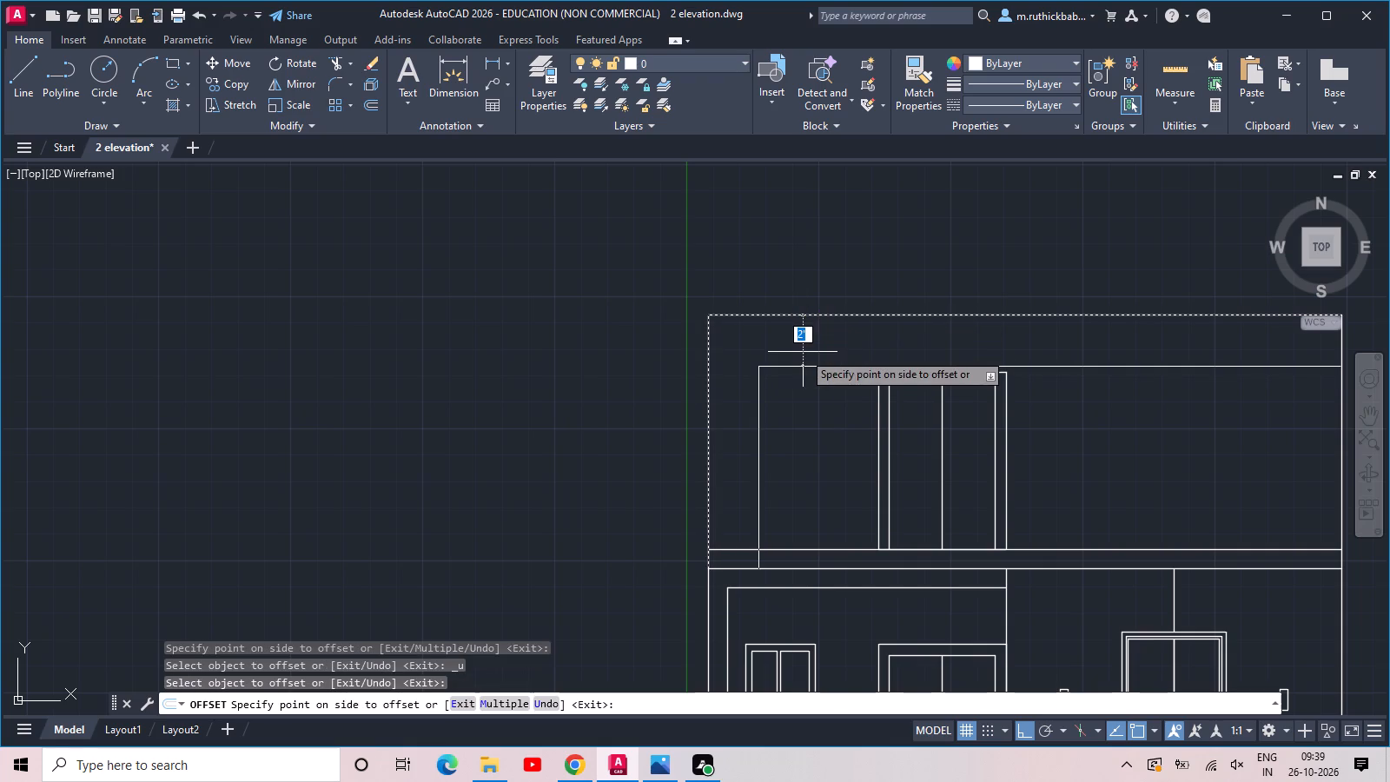
{"action": "type", "text": "12"}
{"action": "key", "text": "space"}
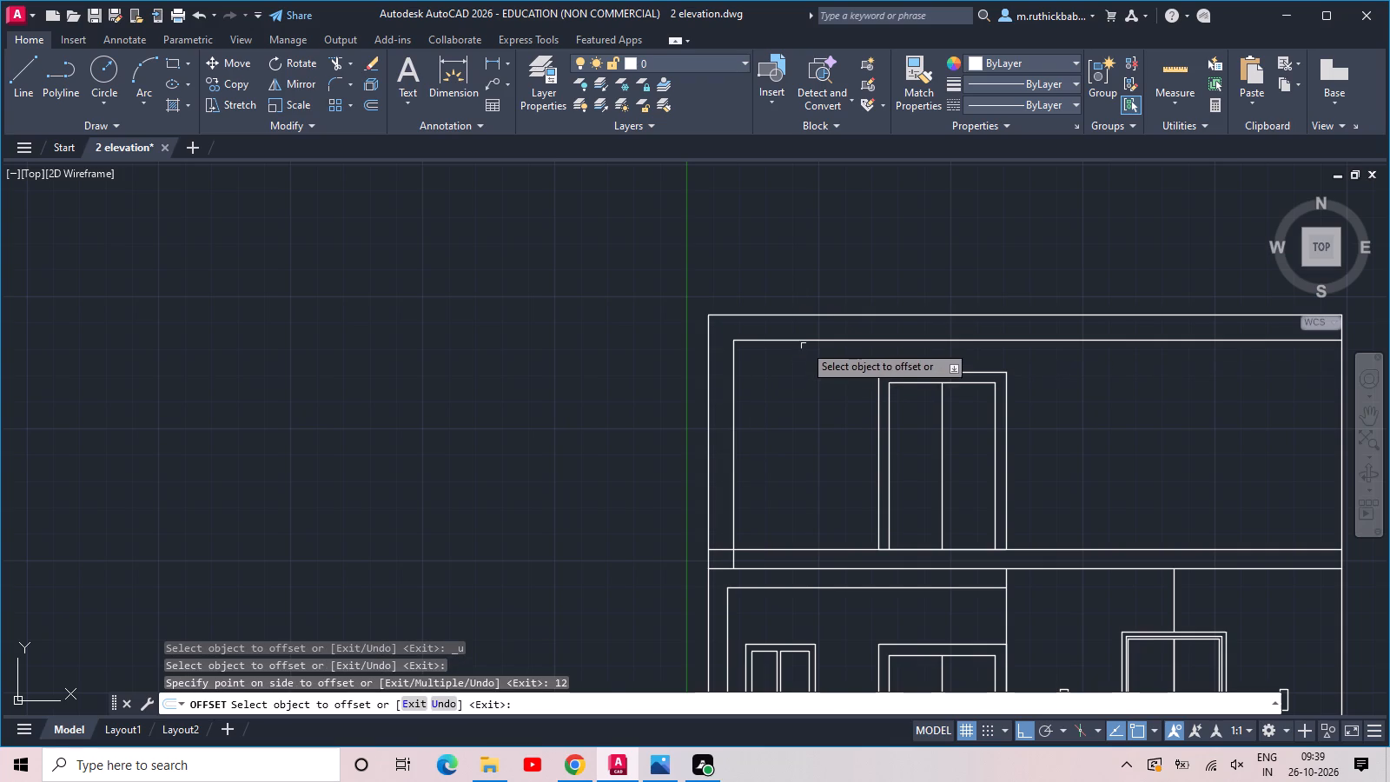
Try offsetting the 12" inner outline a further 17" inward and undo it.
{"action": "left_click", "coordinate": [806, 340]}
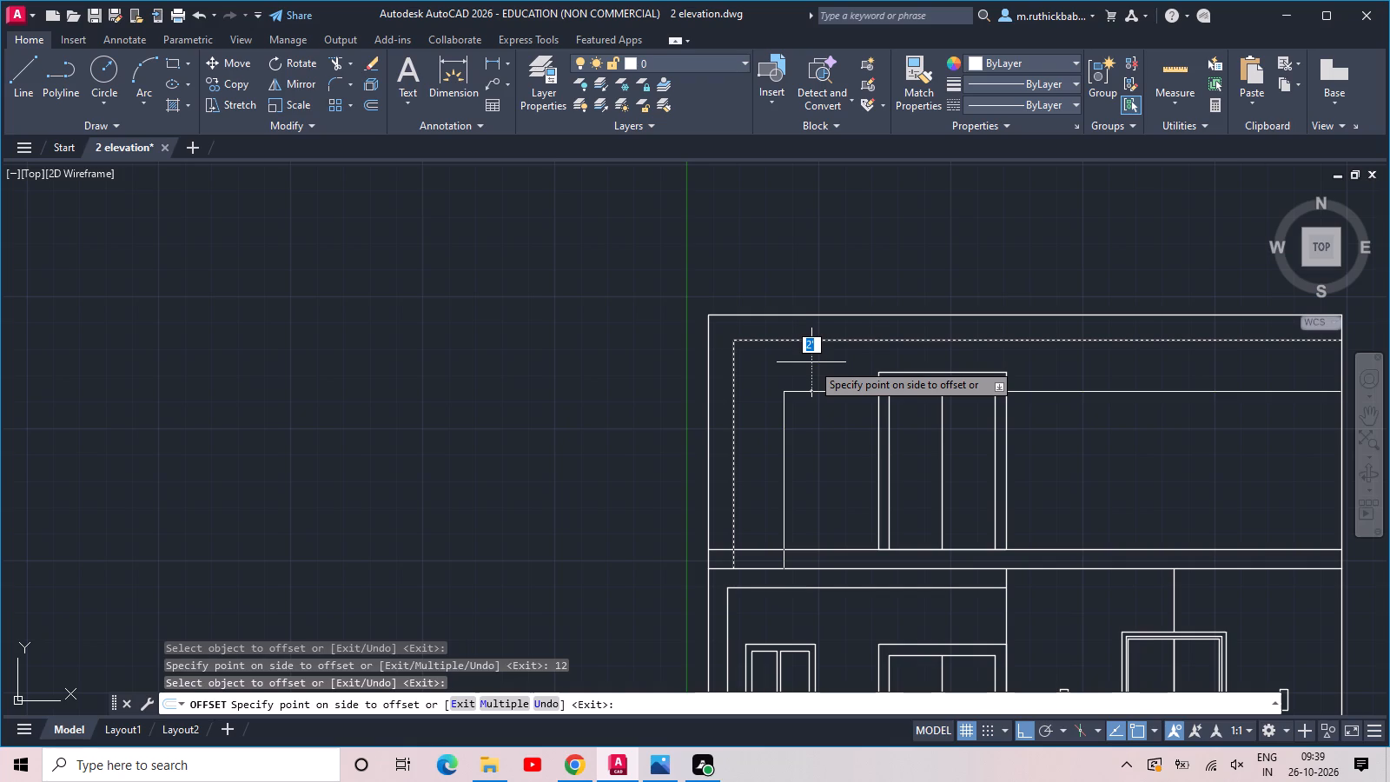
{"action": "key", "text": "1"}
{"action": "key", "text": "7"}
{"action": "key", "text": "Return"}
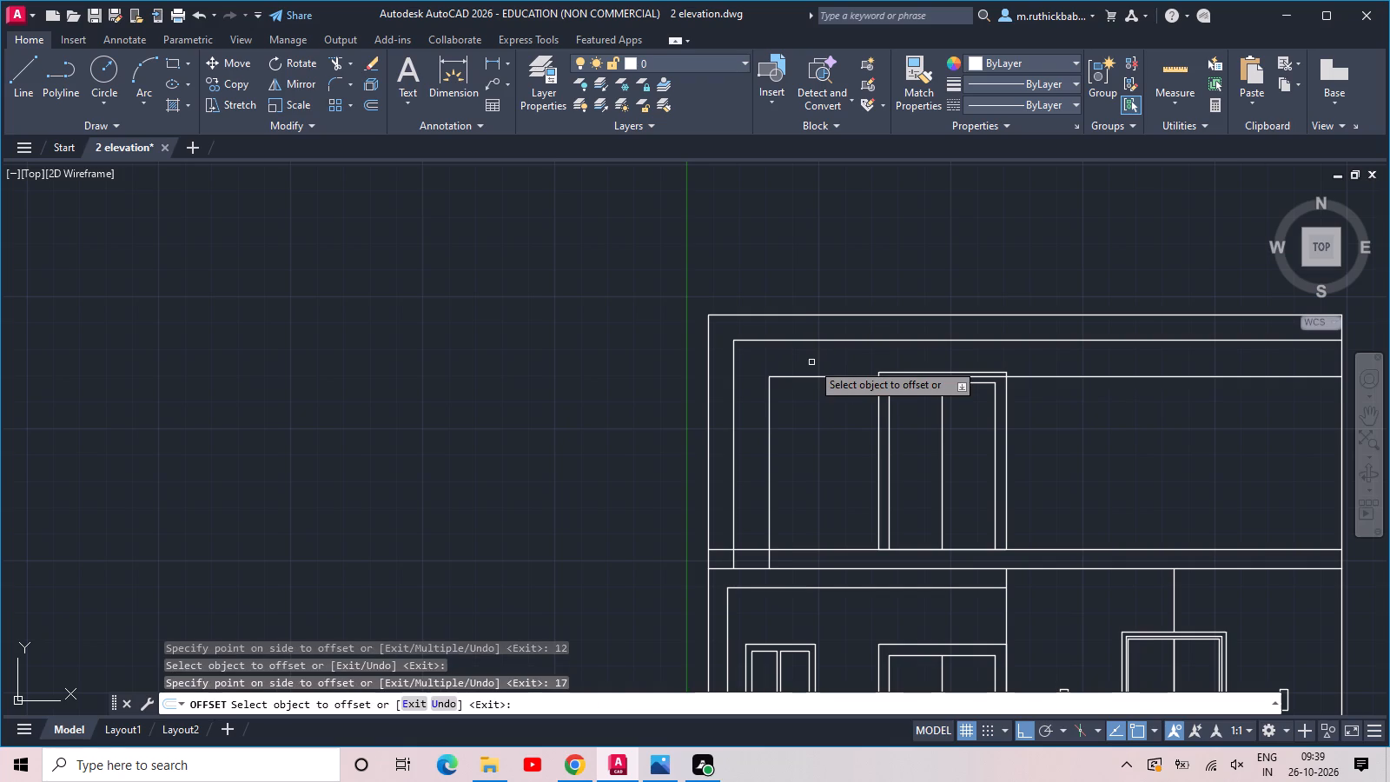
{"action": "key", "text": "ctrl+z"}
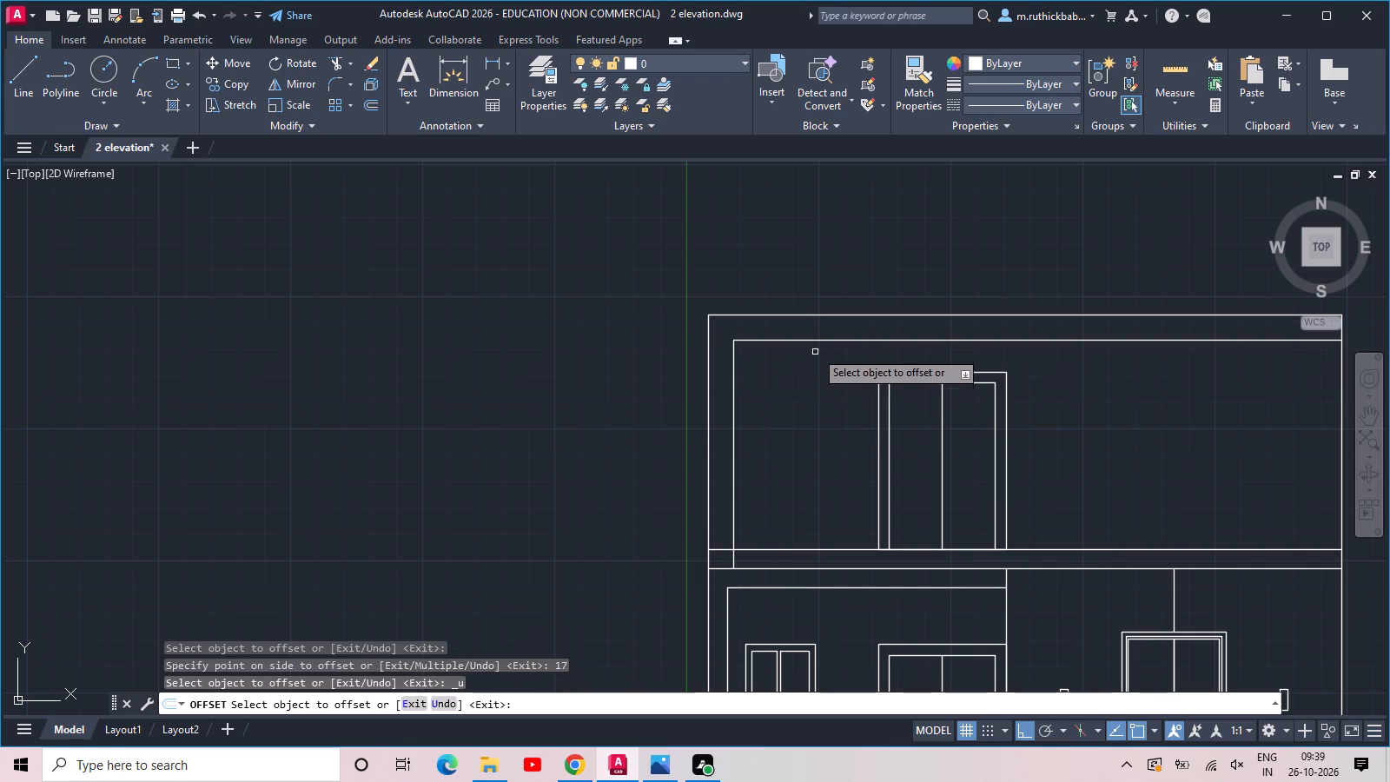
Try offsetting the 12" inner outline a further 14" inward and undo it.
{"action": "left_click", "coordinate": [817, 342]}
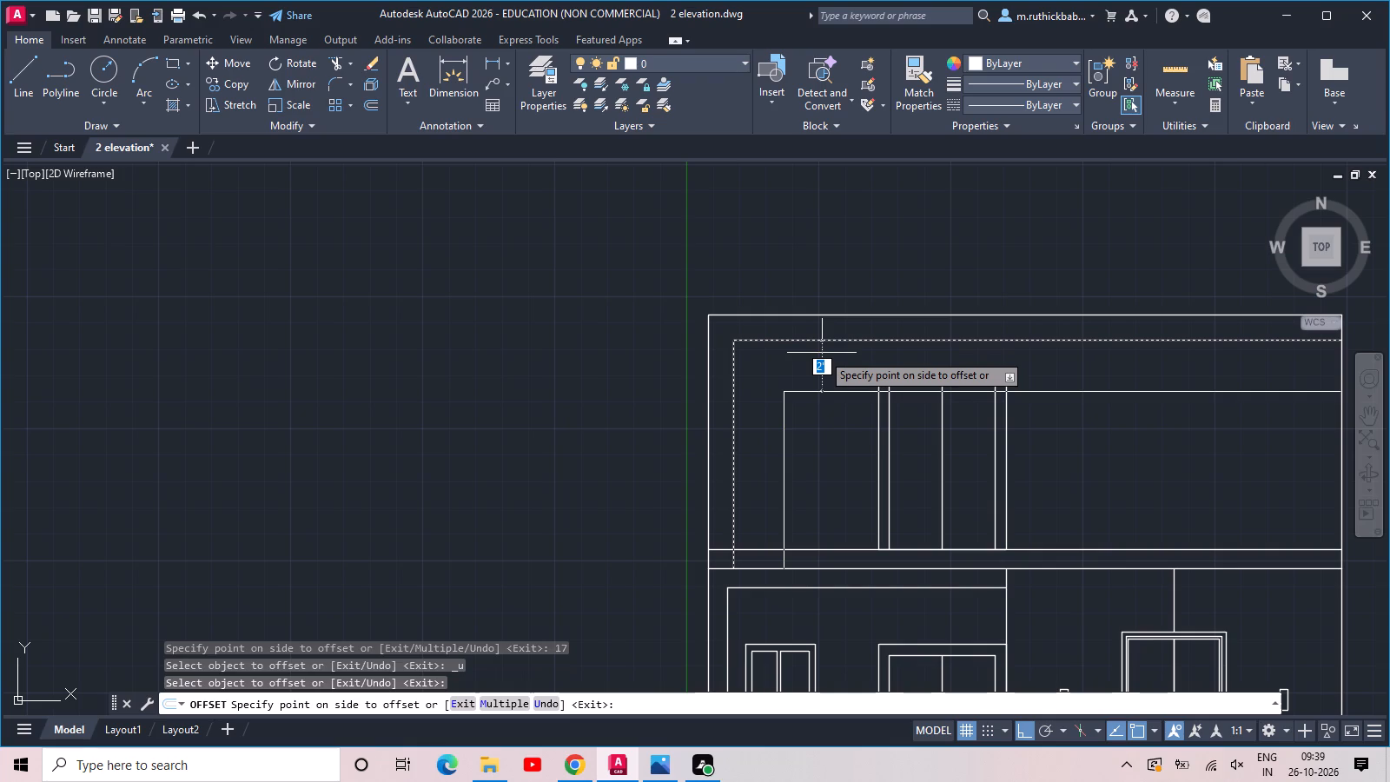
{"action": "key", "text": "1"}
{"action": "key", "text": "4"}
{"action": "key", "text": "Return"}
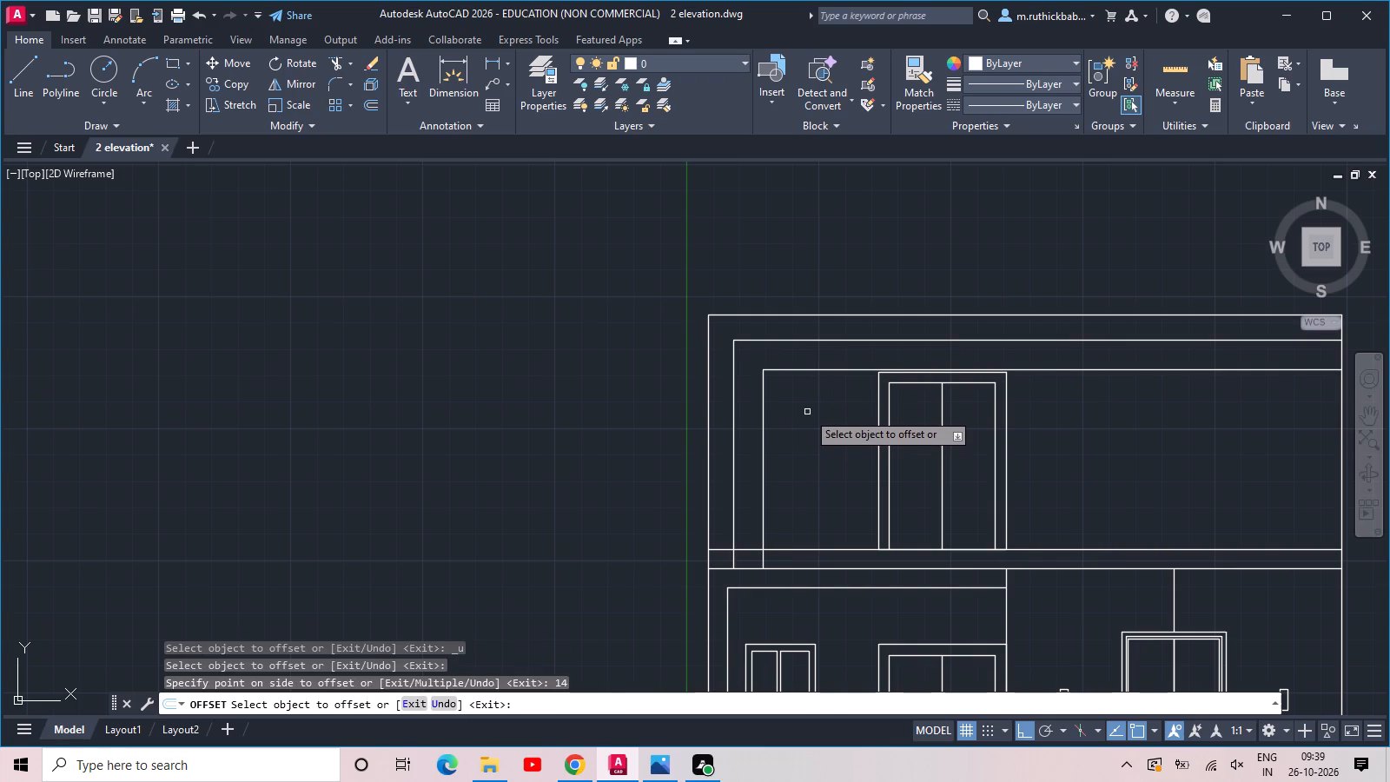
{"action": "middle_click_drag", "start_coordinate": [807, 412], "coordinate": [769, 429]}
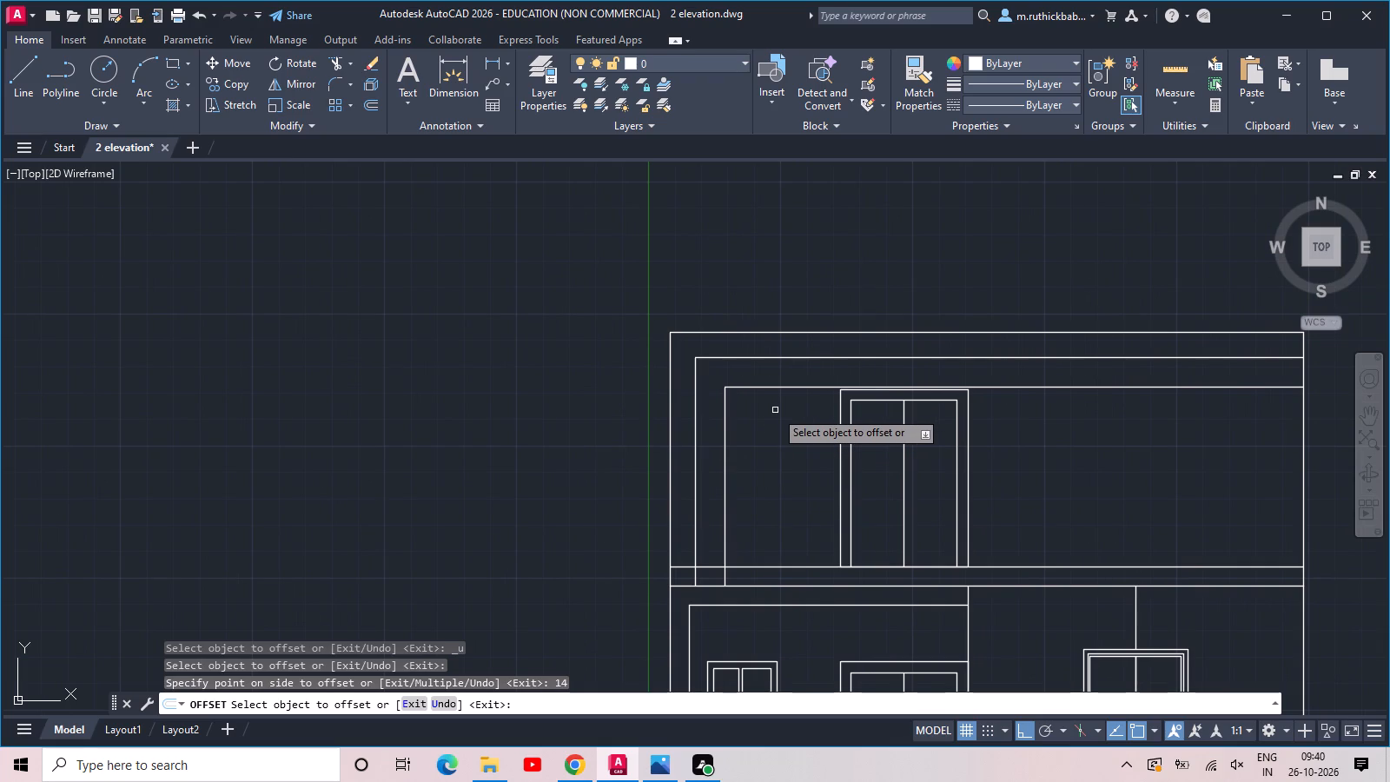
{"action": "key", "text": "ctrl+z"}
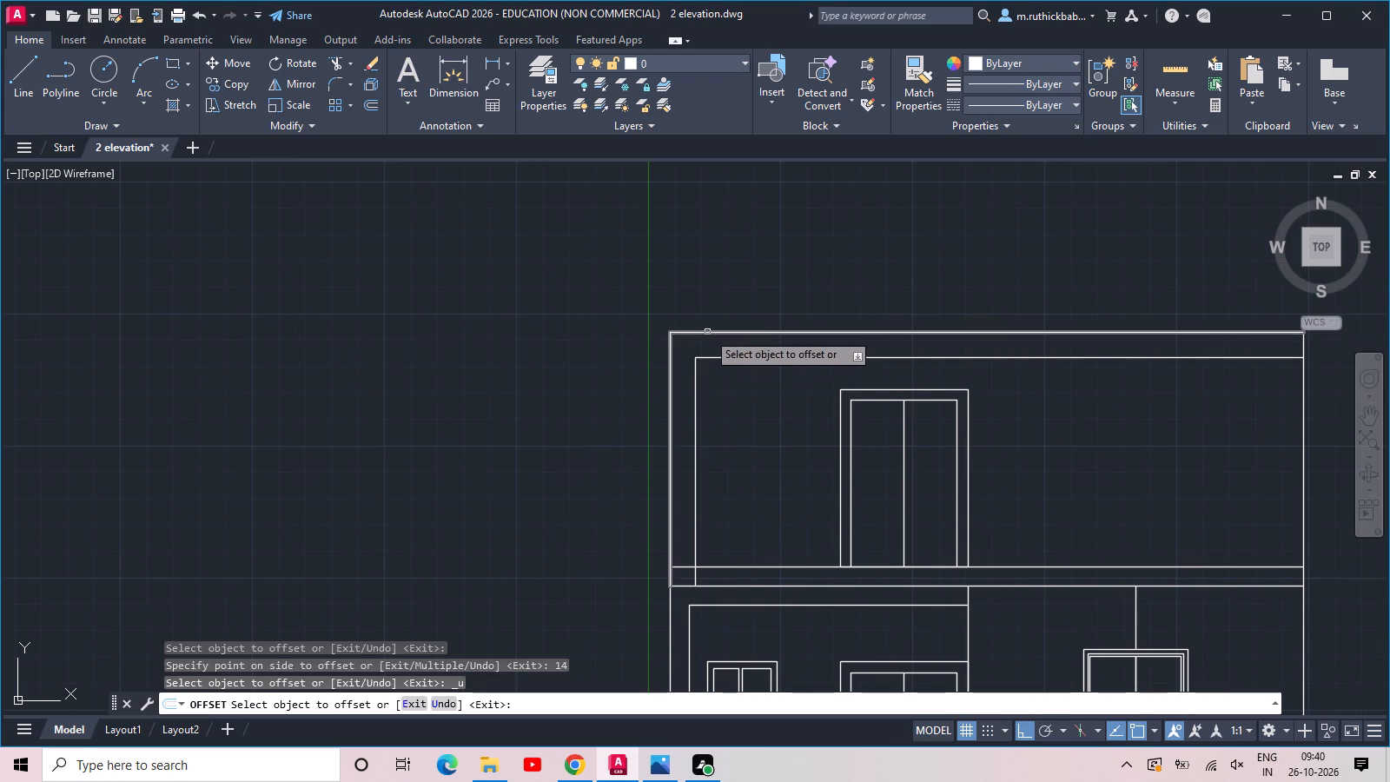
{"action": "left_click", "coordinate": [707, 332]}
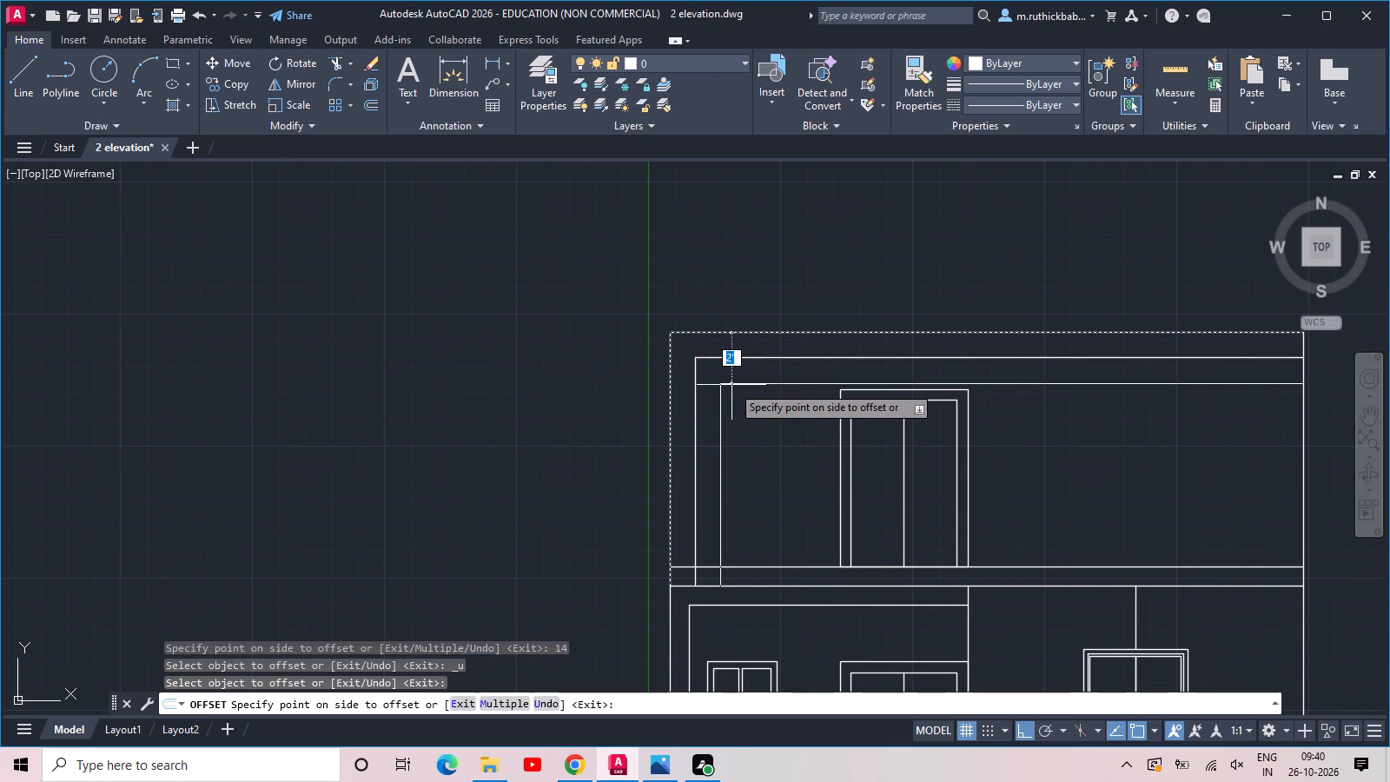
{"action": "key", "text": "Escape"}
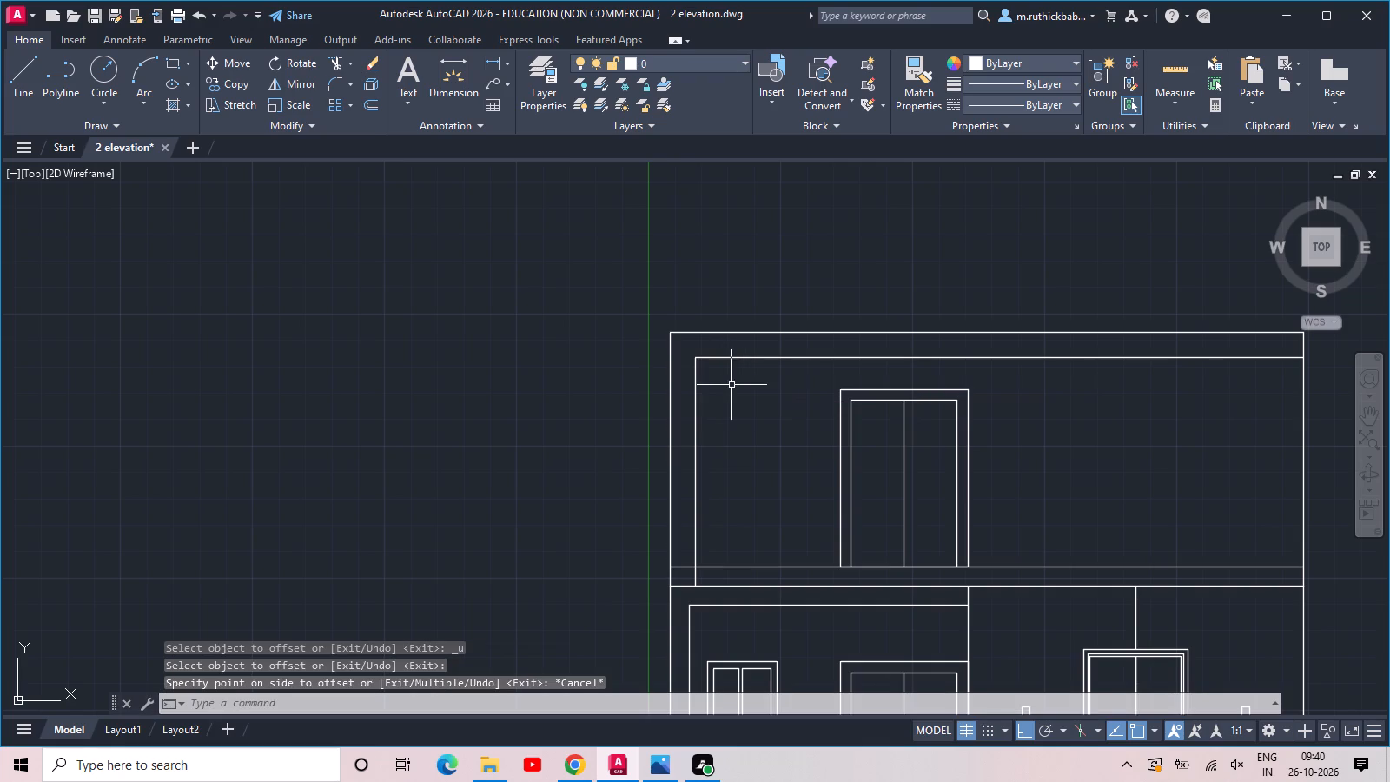
Explode the outer upper-storey outline polyline into separate lines.
{"action": "left_click", "coordinate": [669, 418]}
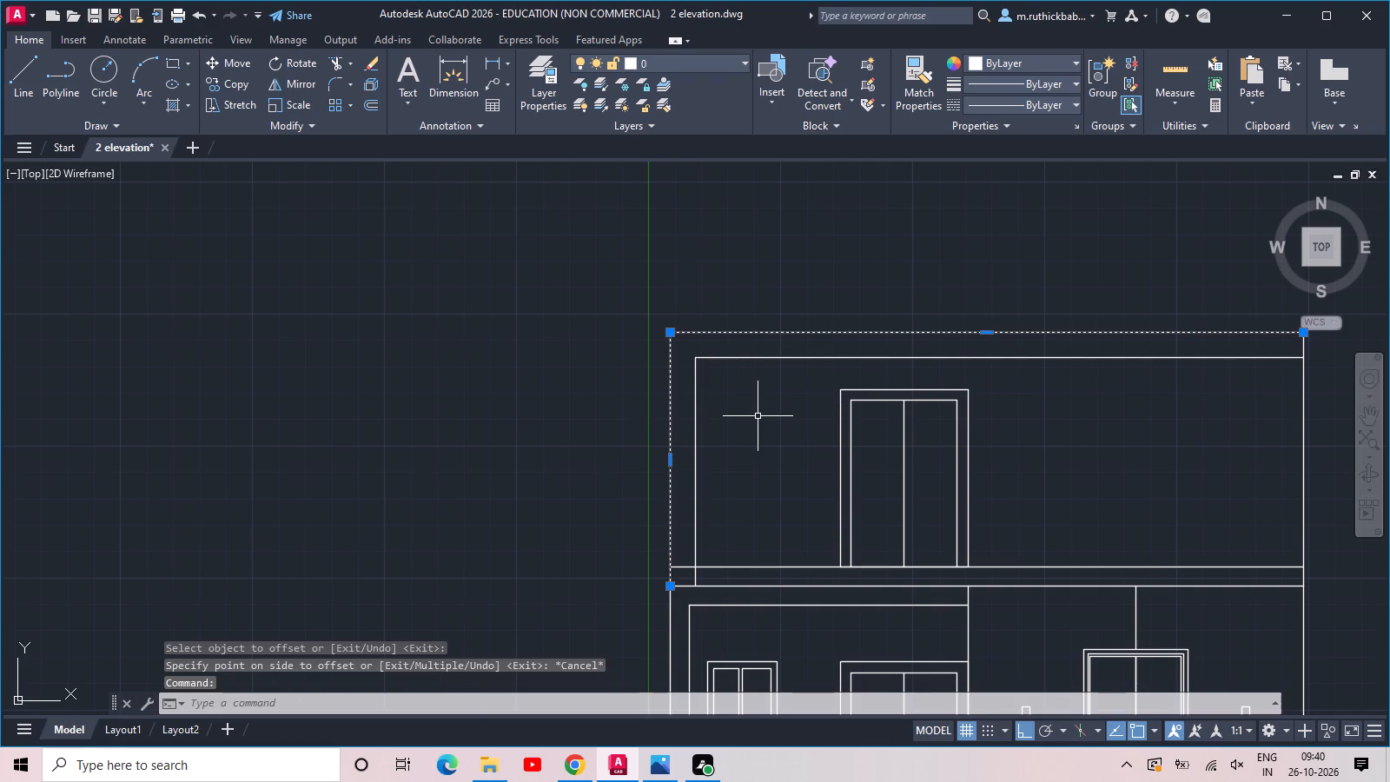
{"action": "key", "text": "c"}
{"action": "key", "text": "BackSpace"}
{"action": "type", "text": "x"}
{"action": "key", "text": "space"}
Offset the upper storey's outer left line 24" inward.
{"action": "type", "text": "off"}
{"action": "key", "text": "space"}
{"action": "type", "text": "24"}
{"action": "key", "text": "space"}
{"action": "left_click", "coordinate": [668, 464]}
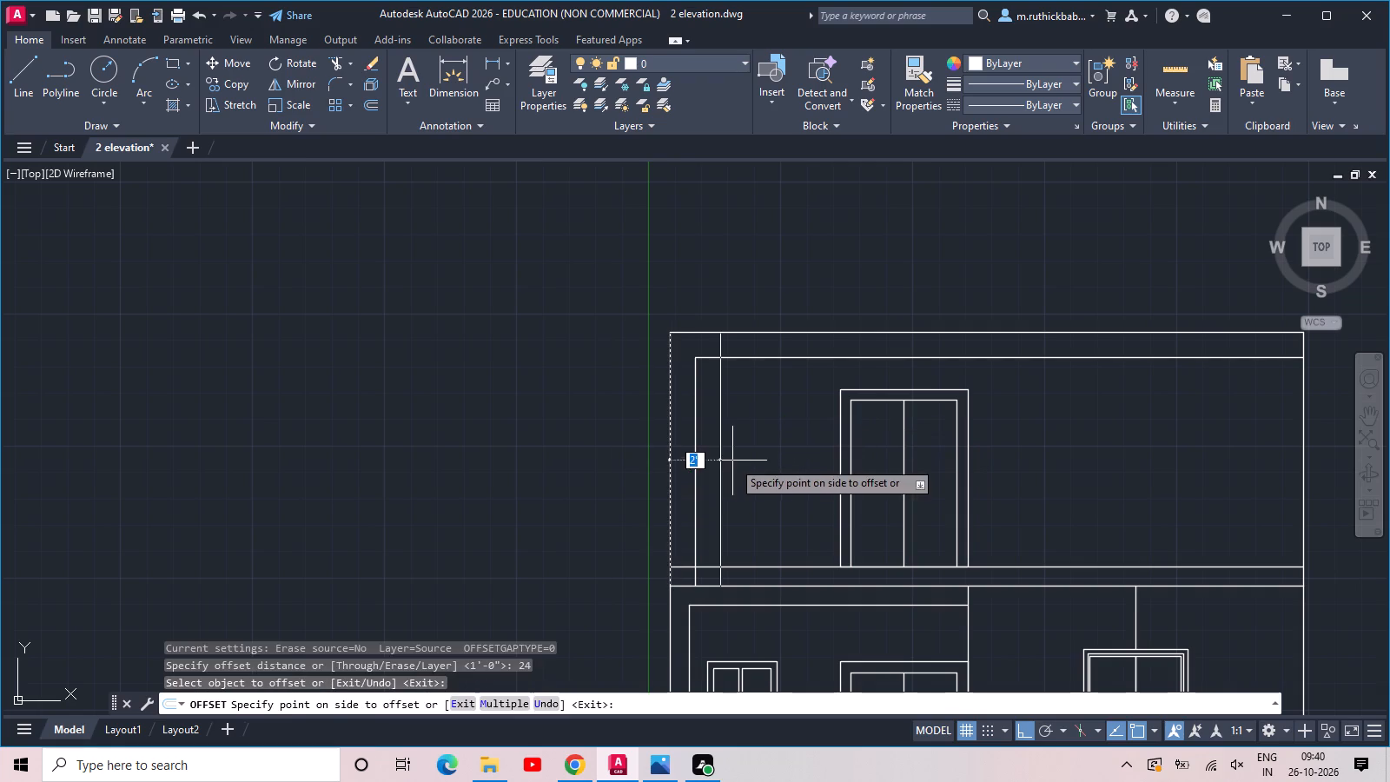
{"action": "left_click", "coordinate": [732, 461]}
{"action": "key", "text": "Escape"}
Offset the 12" inner outline of the upper storey 2'-0" further inward.
{"action": "scroll", "coordinate": [698, 405], "scroll_direction": "up", "scroll_amount": 1}
{"action": "middle_click_drag", "start_coordinate": [698, 405], "coordinate": [686, 430]}
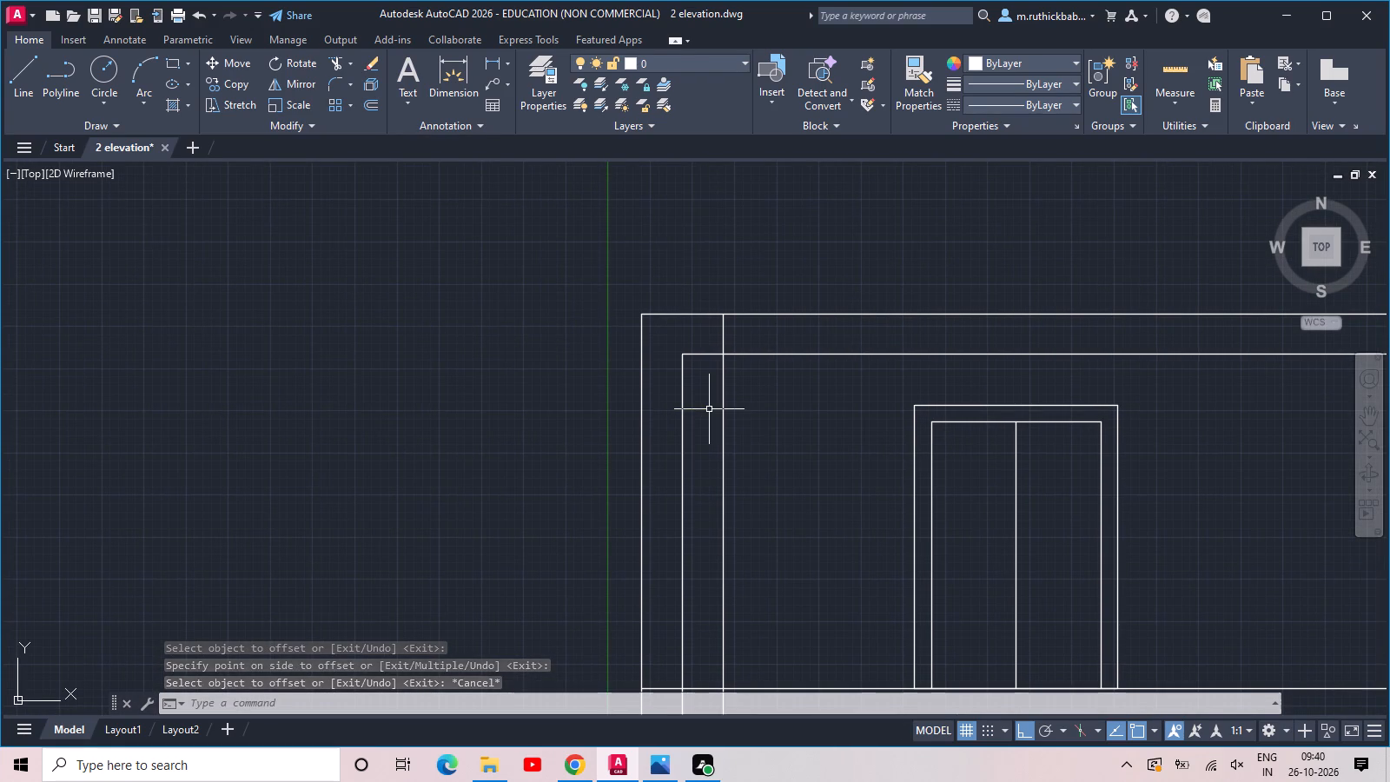
{"action": "scroll", "coordinate": [709, 409], "scroll_direction": "down", "scroll_amount": 1}
{"action": "middle_click_drag", "start_coordinate": [709, 409], "coordinate": [709, 397]}
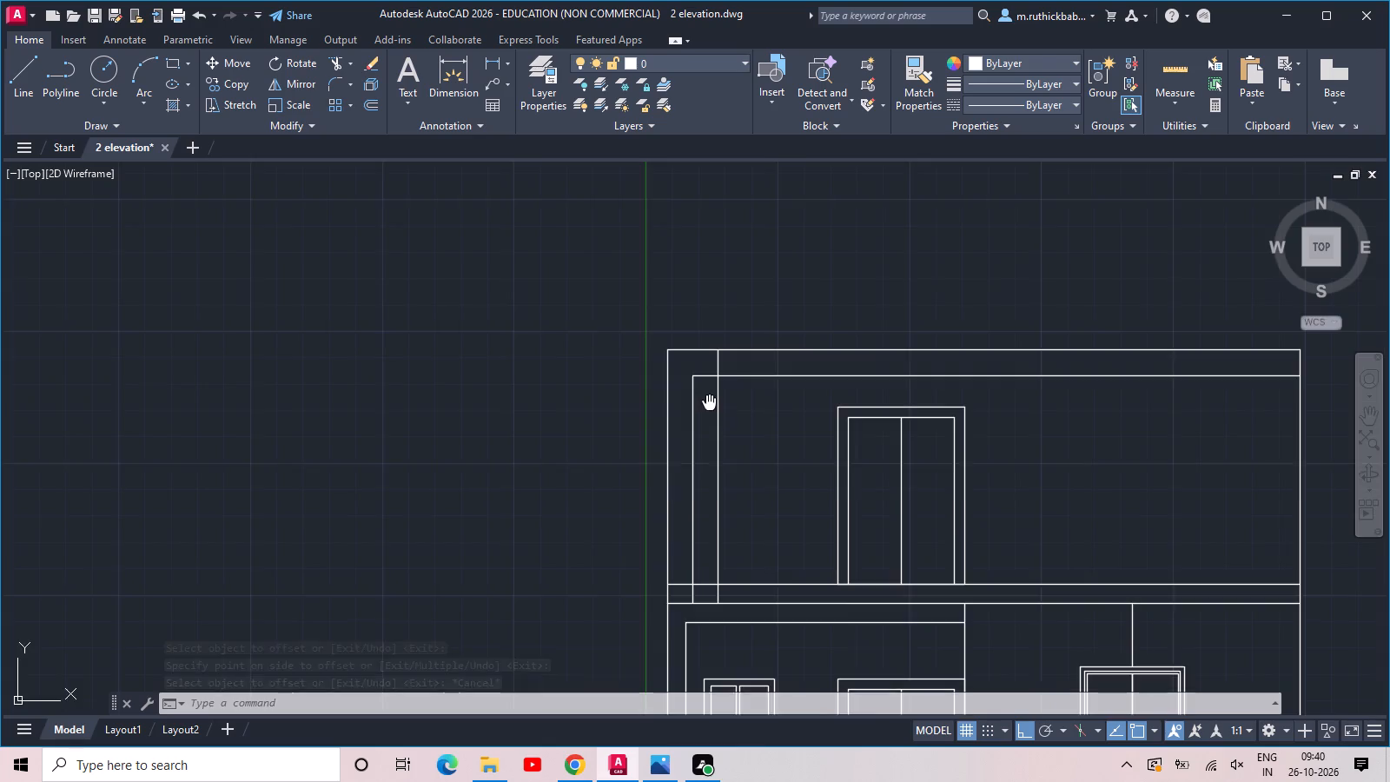
{"action": "middle_click_drag", "start_coordinate": [709, 397], "coordinate": [695, 302]}
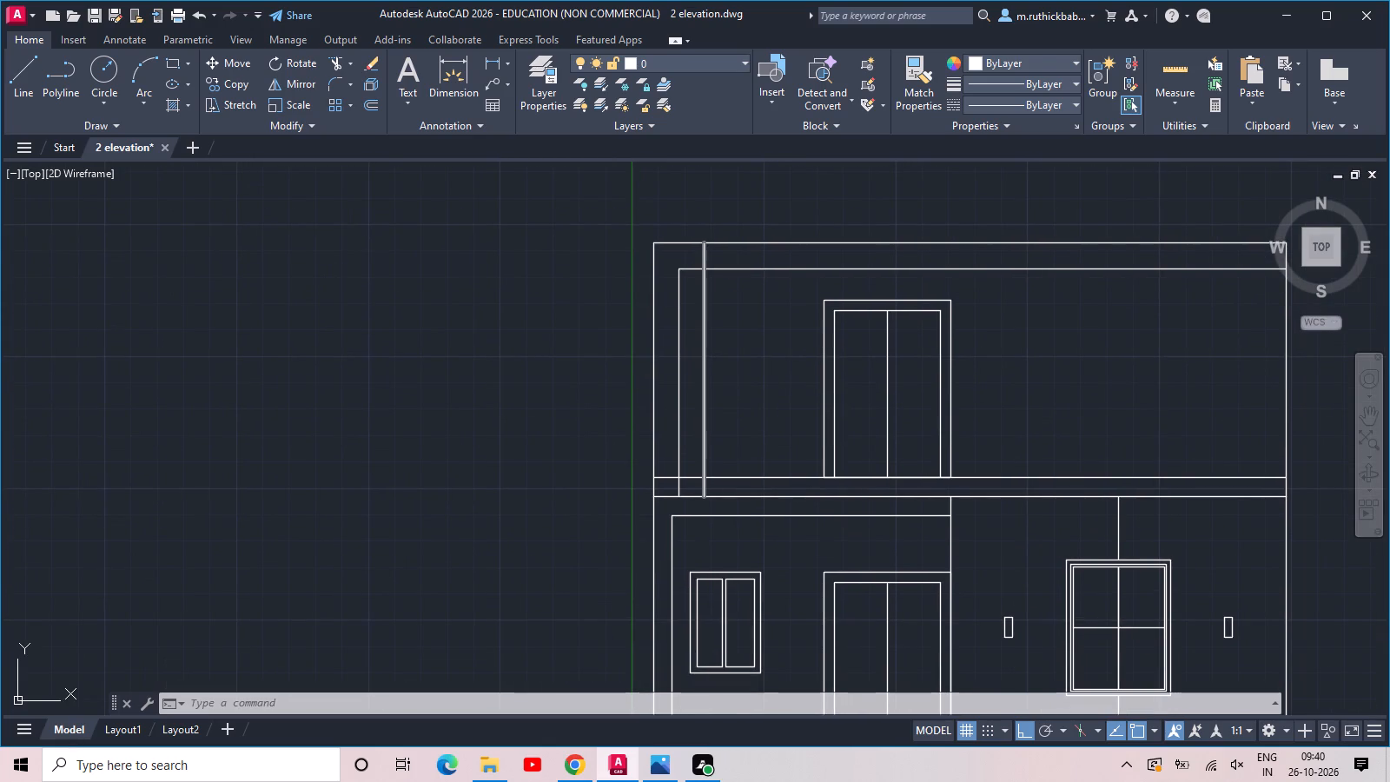
{"action": "key", "text": "space"}
{"action": "key", "text": "space"}
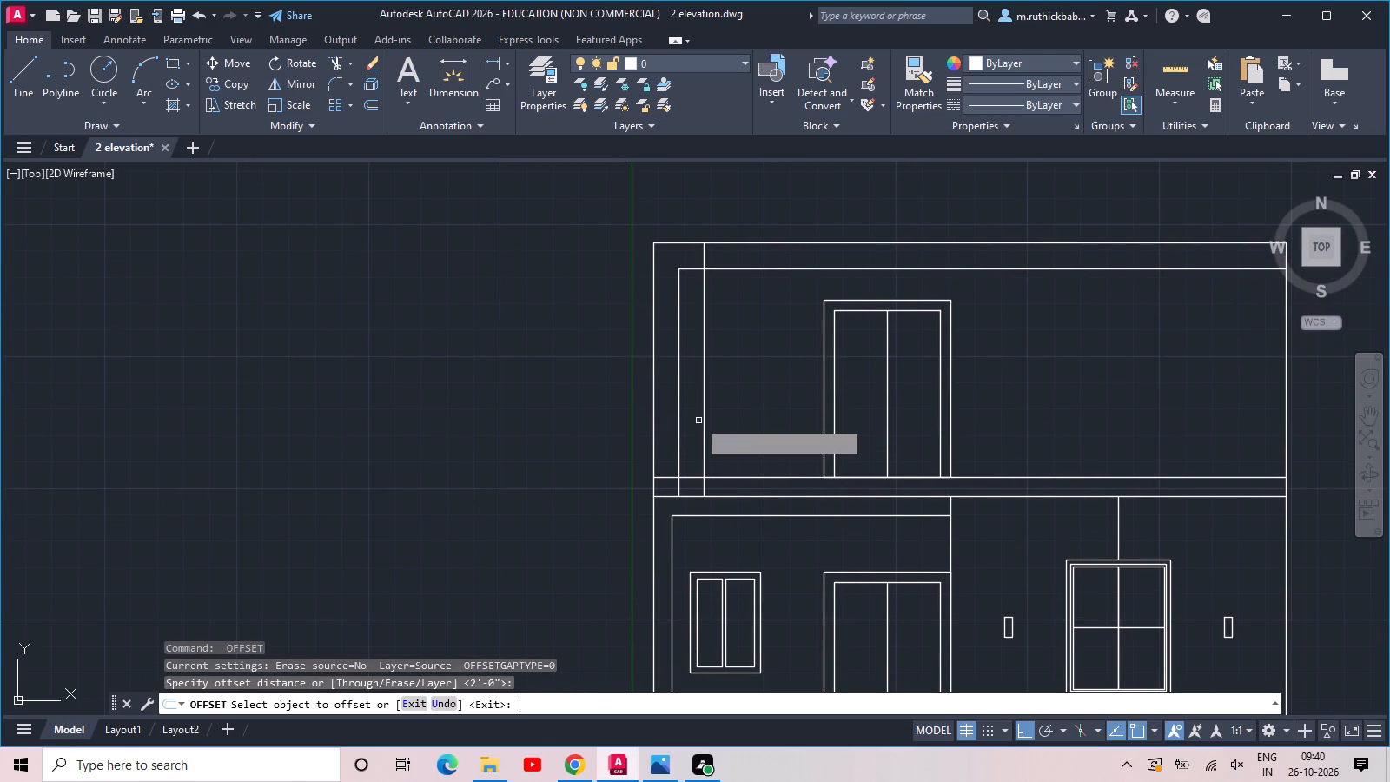
{"action": "left_click", "coordinate": [678, 441]}
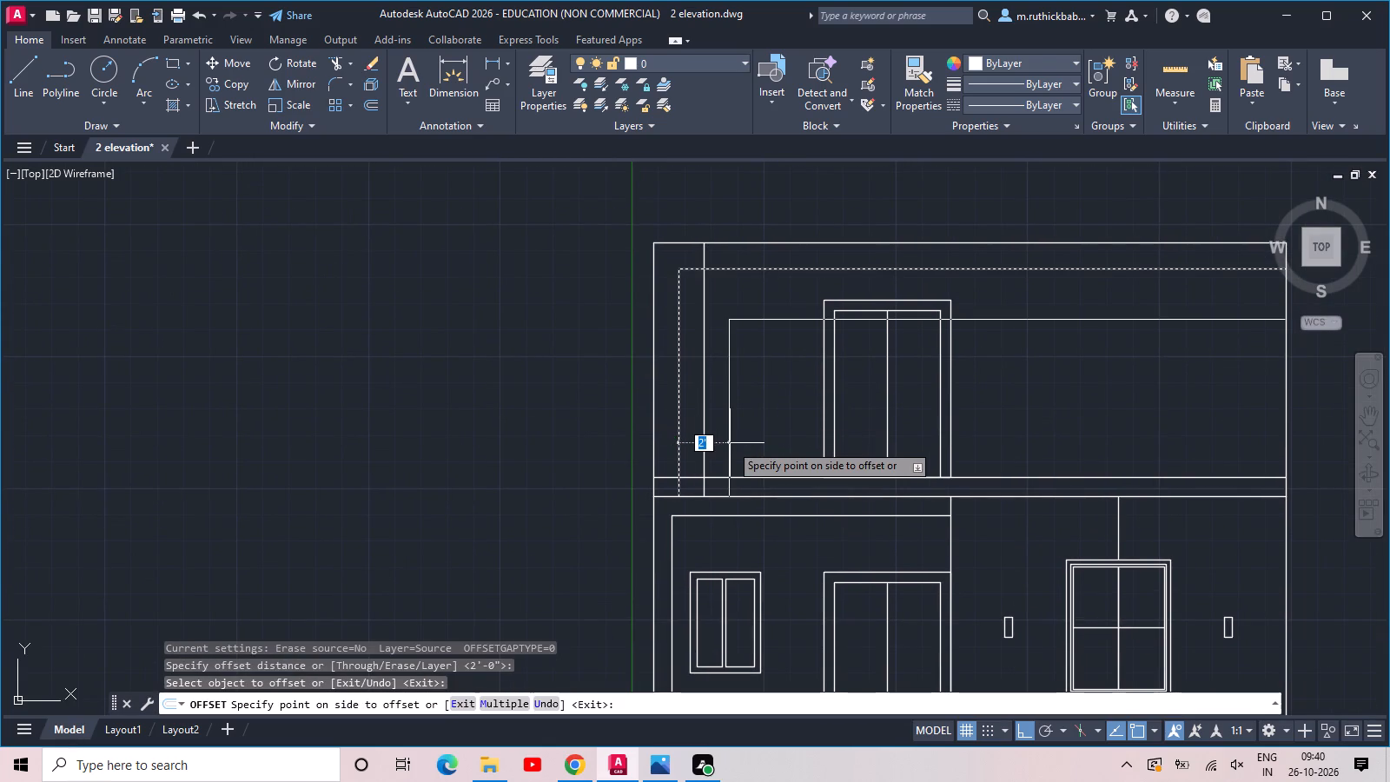
{"action": "left_click", "coordinate": [730, 443]}
{"action": "key", "text": "Escape"}
Explode the innermost upper-storey outline and delete its top line crossing the double door.
{"action": "left_click", "coordinate": [803, 348]}
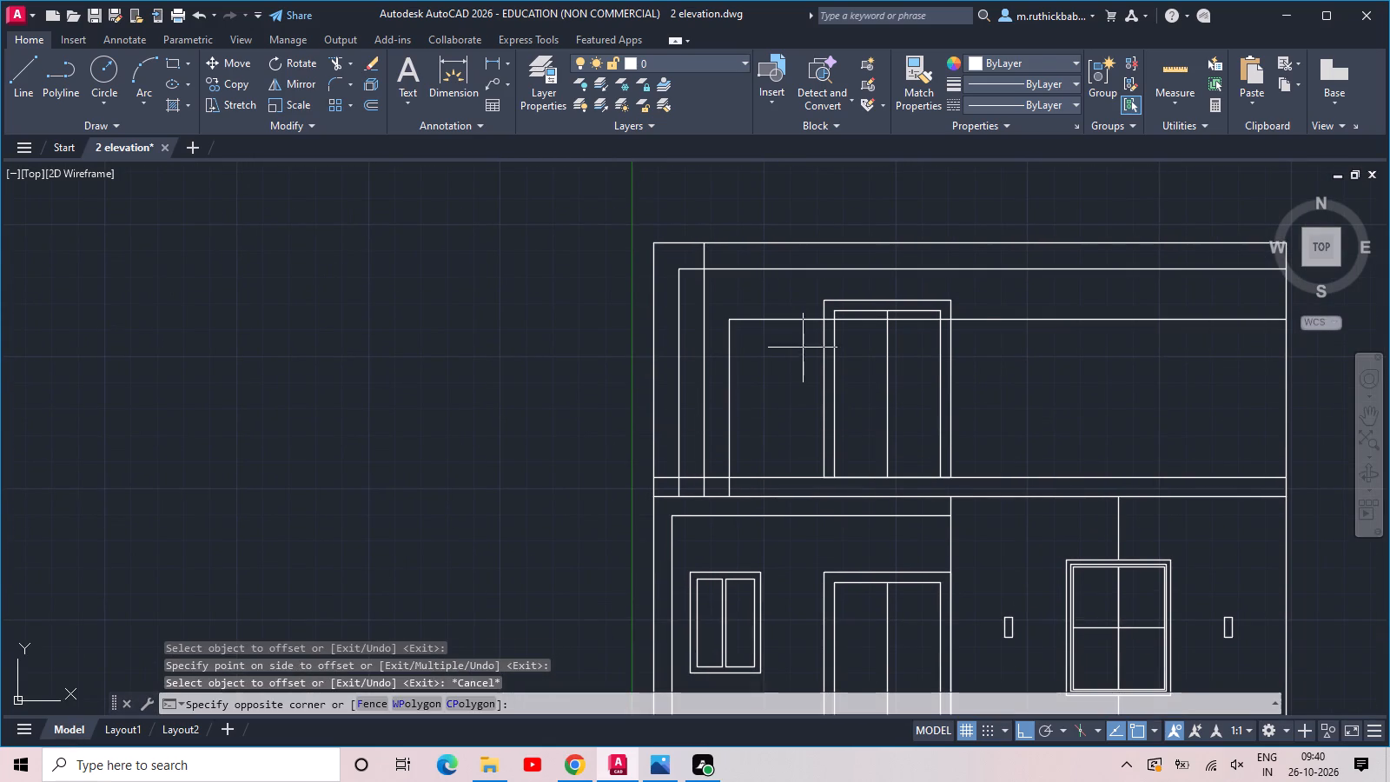
{"action": "left_click", "coordinate": [740, 290]}
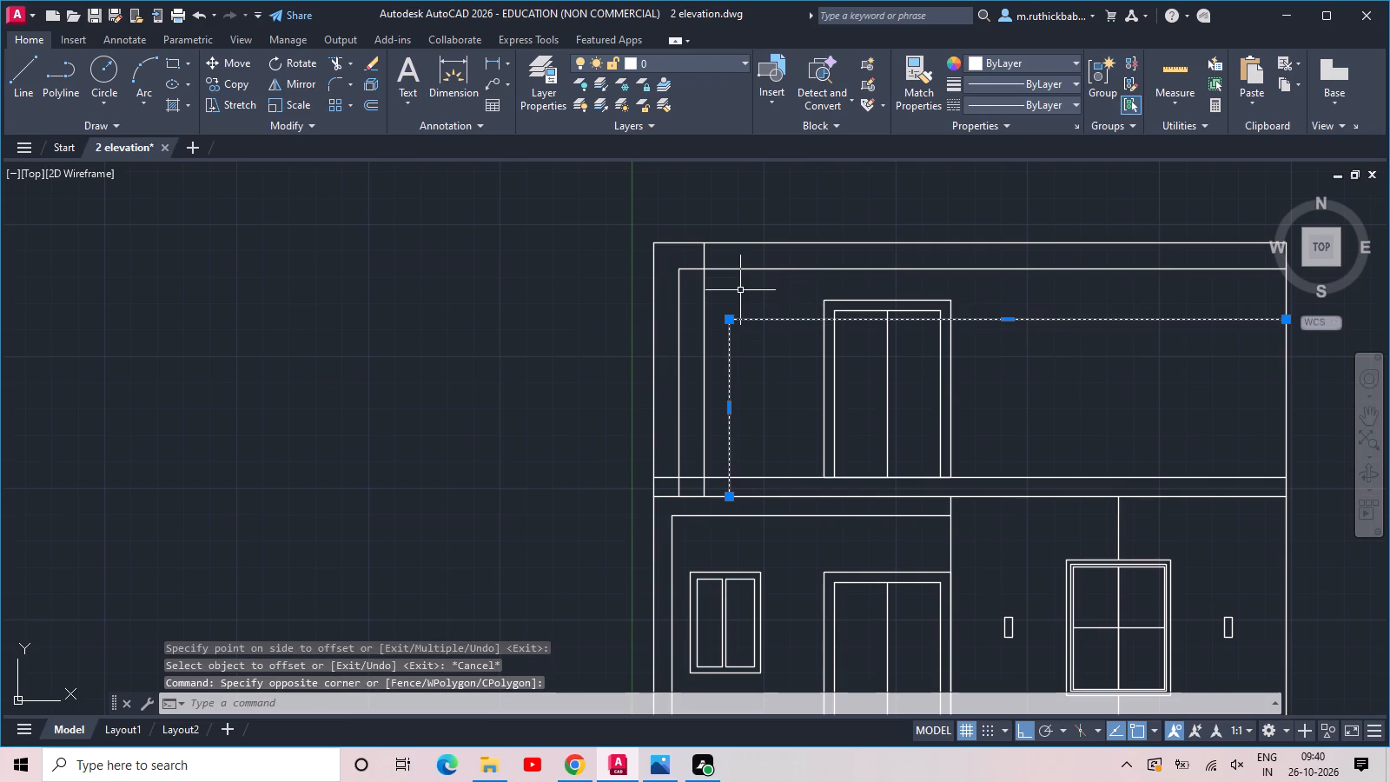
{"action": "type", "text": "x"}
{"action": "key", "text": "space"}
{"action": "left_click", "coordinate": [781, 352]}
{"action": "left_click", "coordinate": [761, 300]}
{"action": "key", "text": "Delete"}
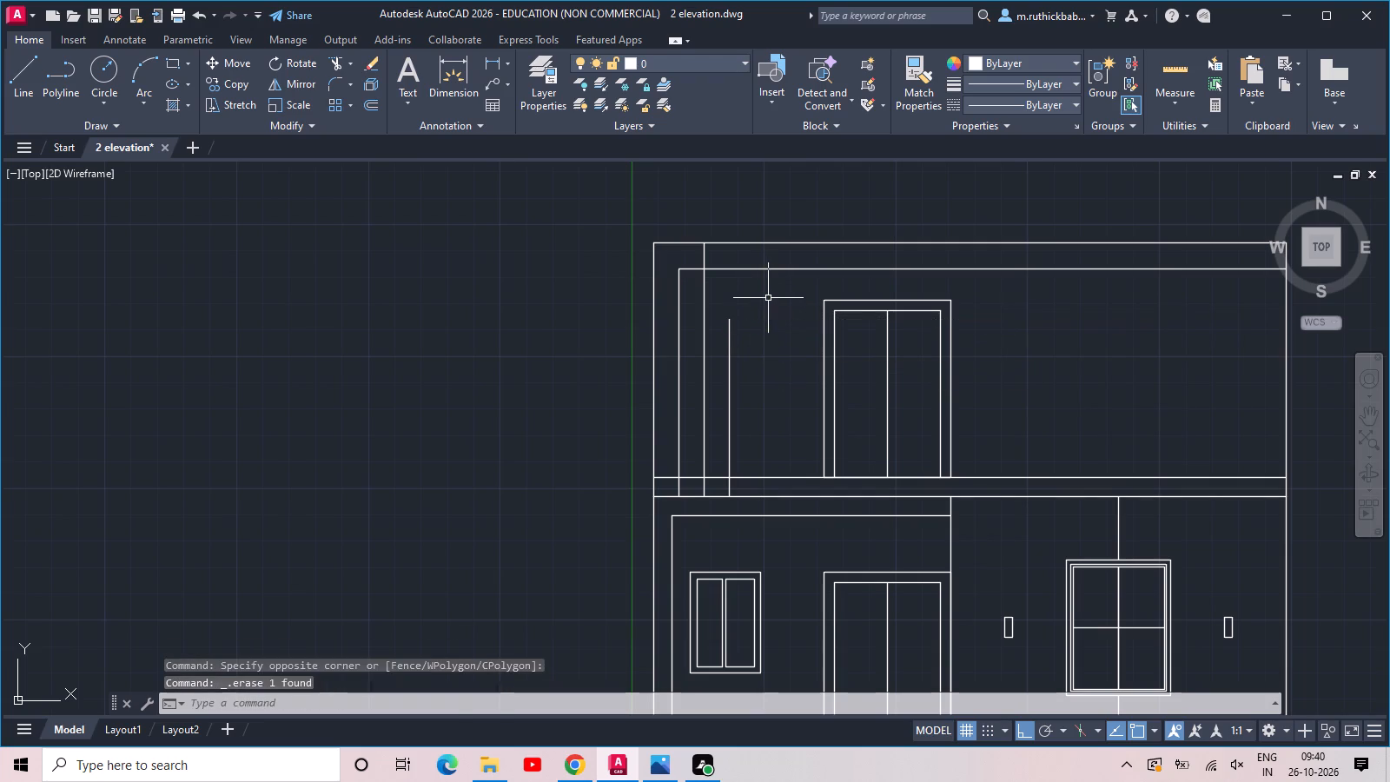
Extend the short innermost vertical line of the upper storey up to the inner top border line.
{"action": "type", "text": "ex"}
{"action": "key", "text": "space"}
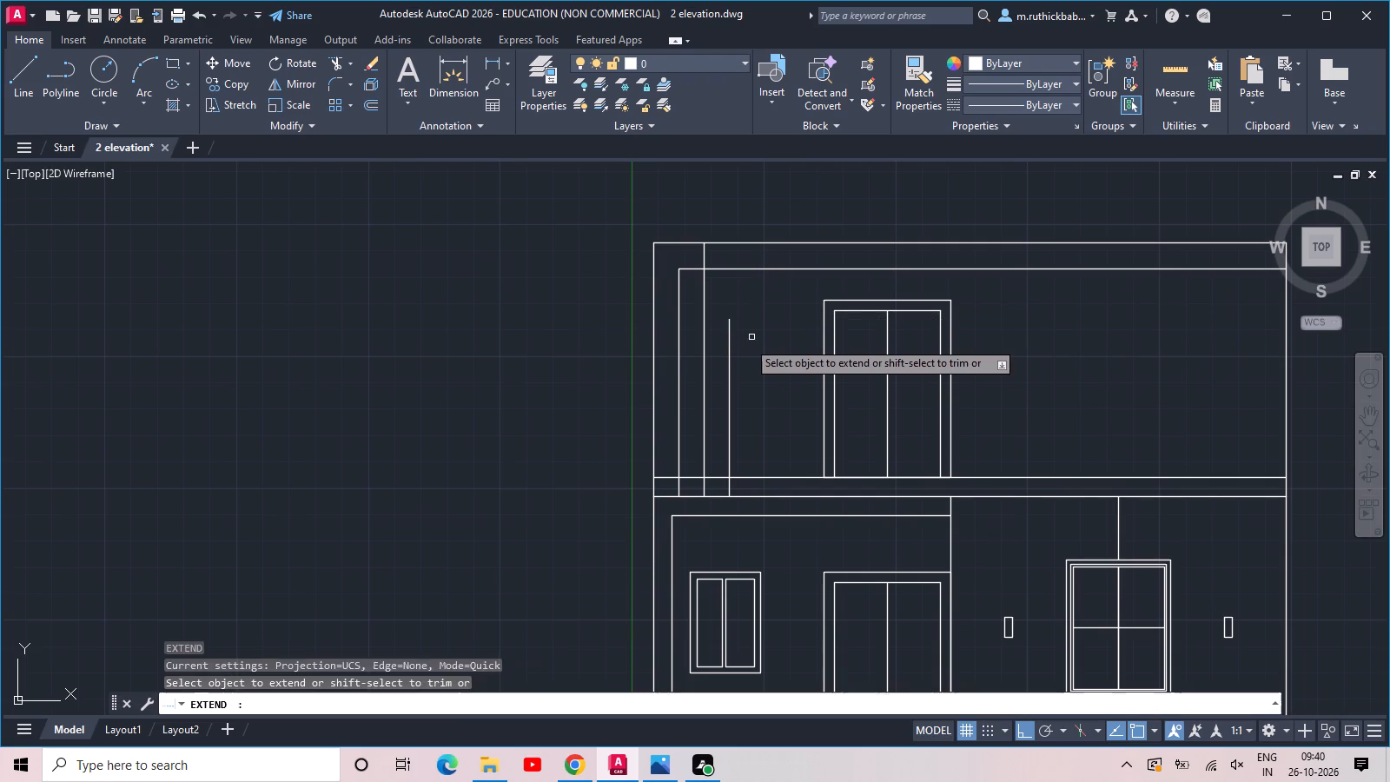
{"action": "key", "text": "space"}
{"action": "left_click", "coordinate": [728, 350]}
{"action": "key", "text": "Escape"}
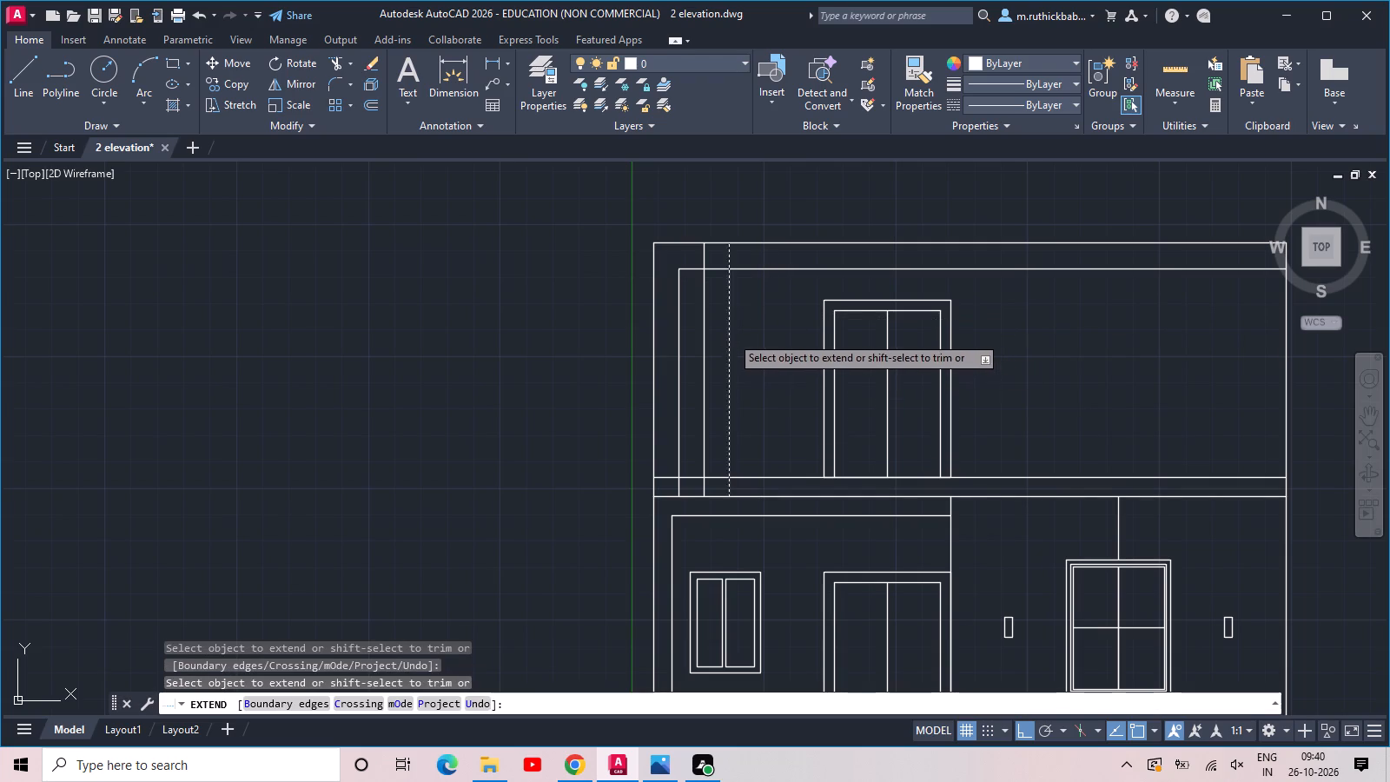
Trim the part of the 24" offset vertical line that sticks up between the inner and outer top border lines.
{"action": "scroll", "coordinate": [698, 258], "scroll_direction": "up", "scroll_amount": 1}
{"action": "key", "text": "t"}
{"action": "type", "text": "r"}
{"action": "key", "text": "space"}
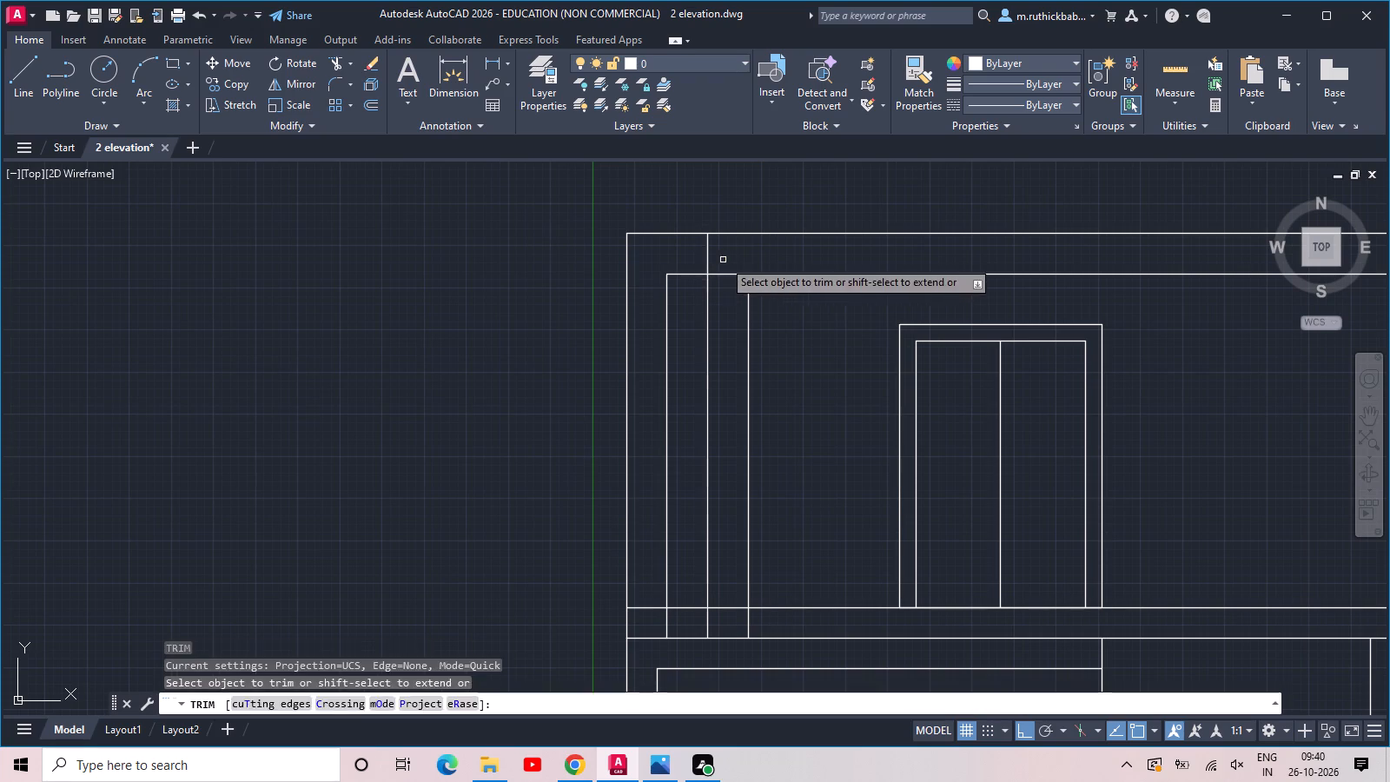
{"action": "left_click", "coordinate": [723, 260]}
{"action": "left_click", "coordinate": [686, 252]}
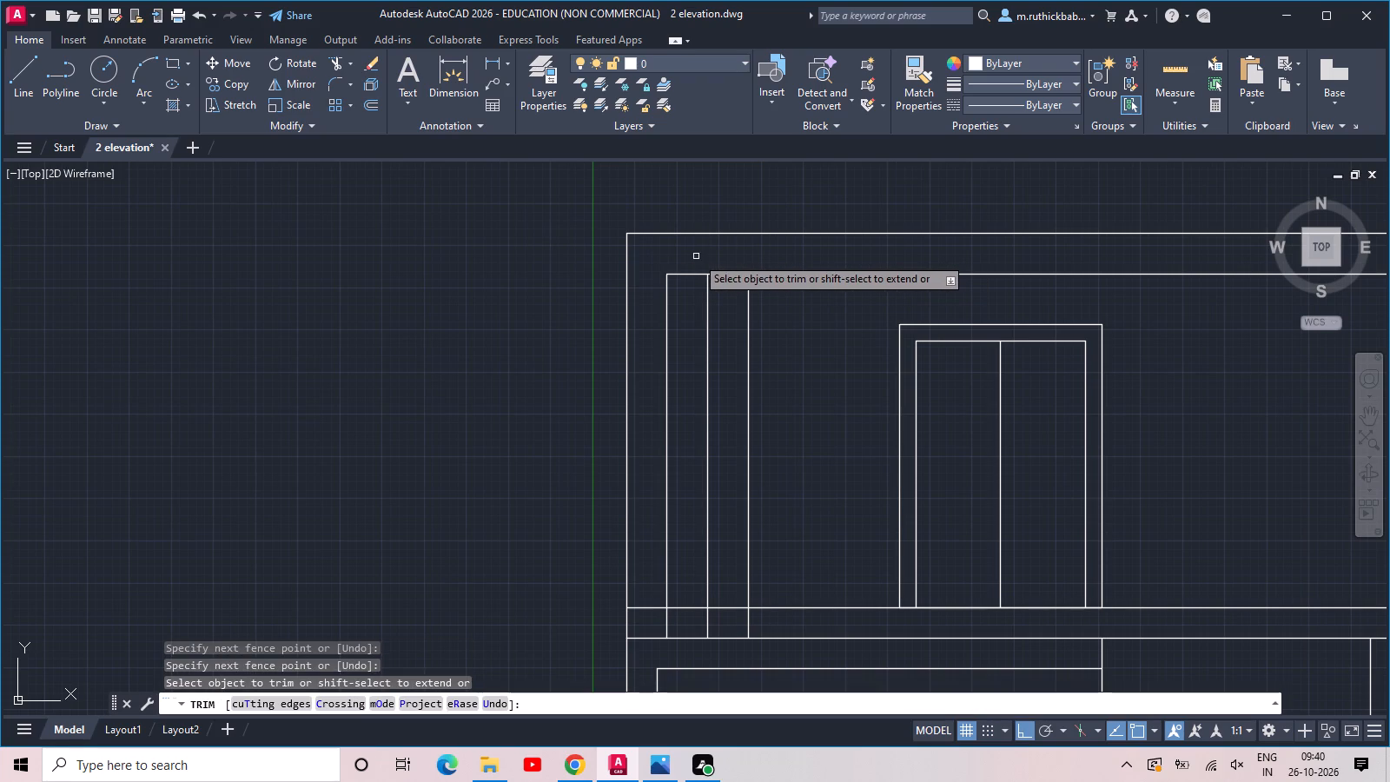
{"action": "left_click", "coordinate": [696, 256]}
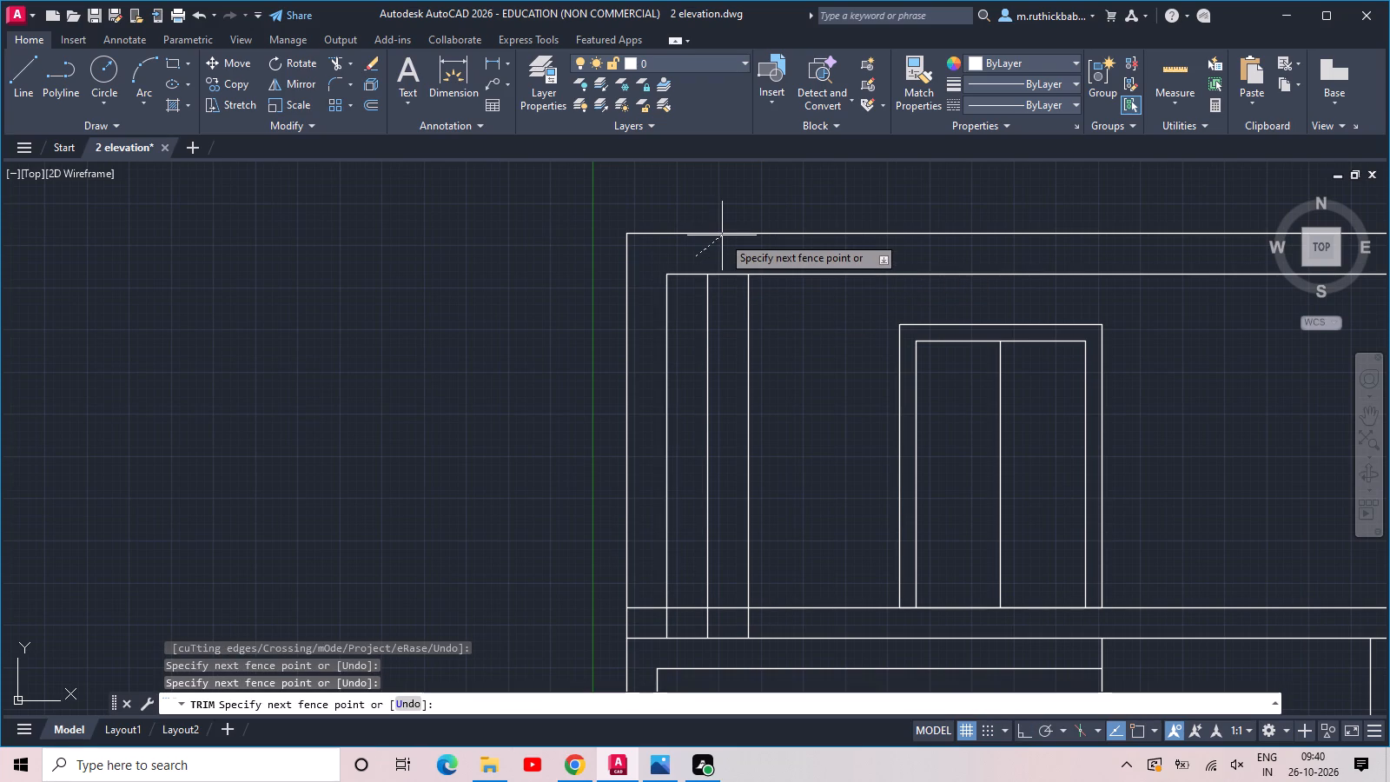
{"action": "key", "text": "Escape"}
{"action": "key", "text": "Escape"}
Draw a vertical line from the upper double door frame's top-right corner up to the building's top outline.
{"action": "middle_click_drag", "start_coordinate": [704, 252], "coordinate": [678, 273]}
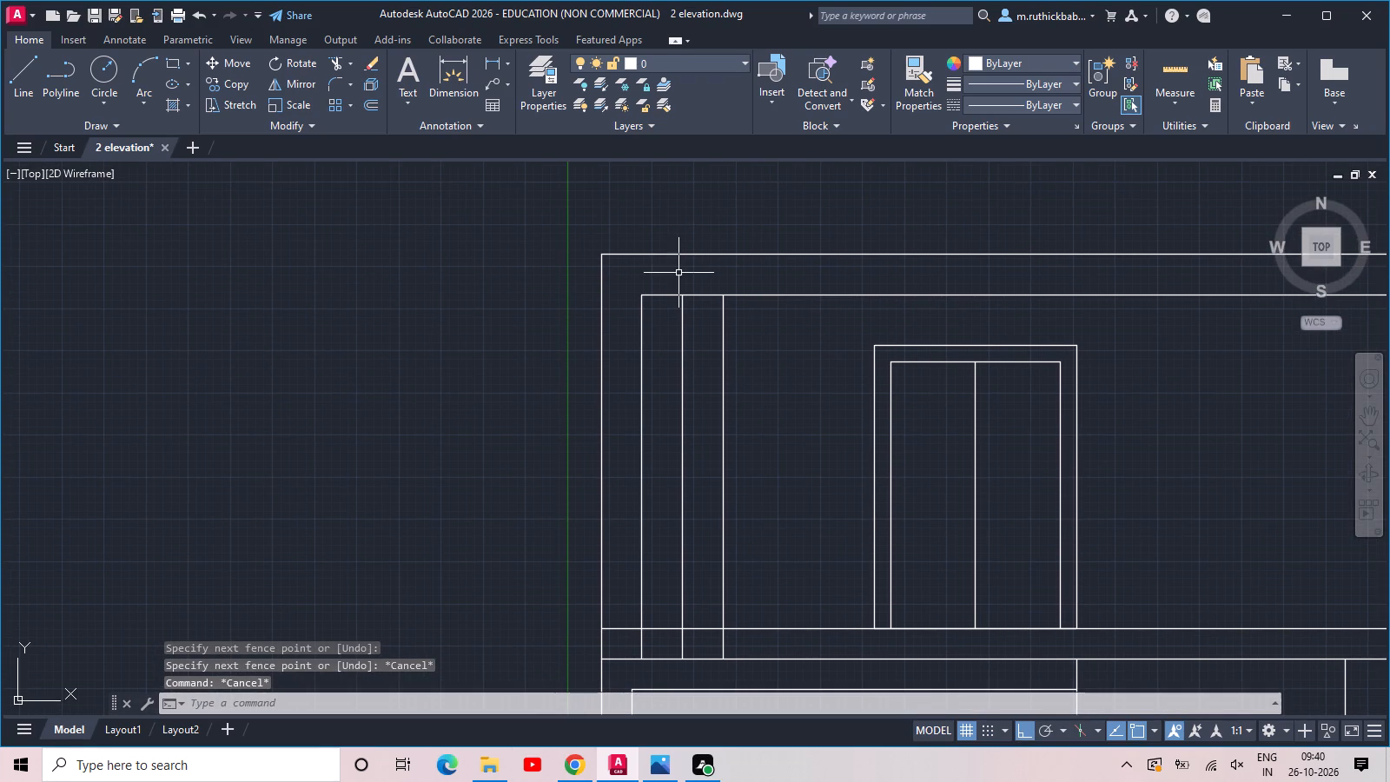
{"action": "scroll", "coordinate": [857, 284], "scroll_direction": "down", "scroll_amount": 2}
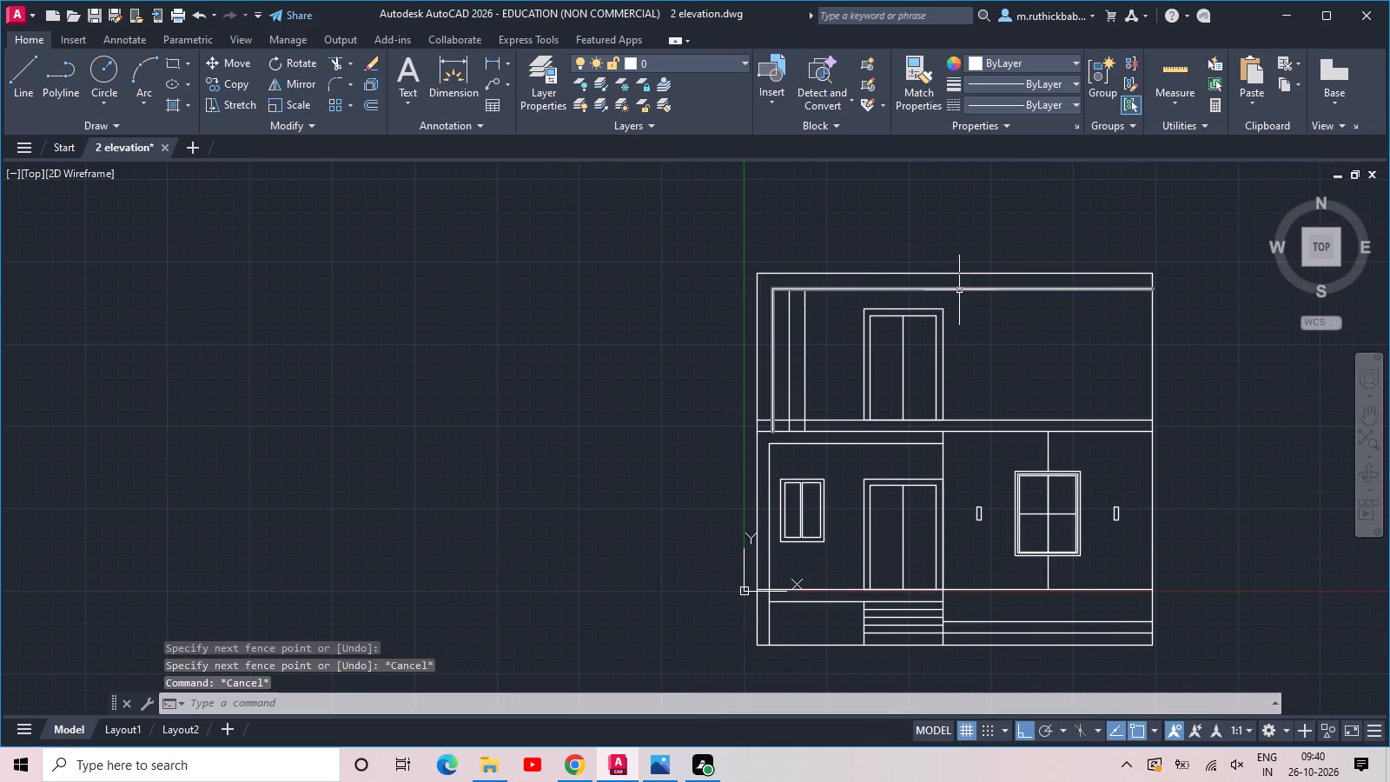
{"action": "middle_click_drag", "start_coordinate": [959, 289], "coordinate": [917, 272]}
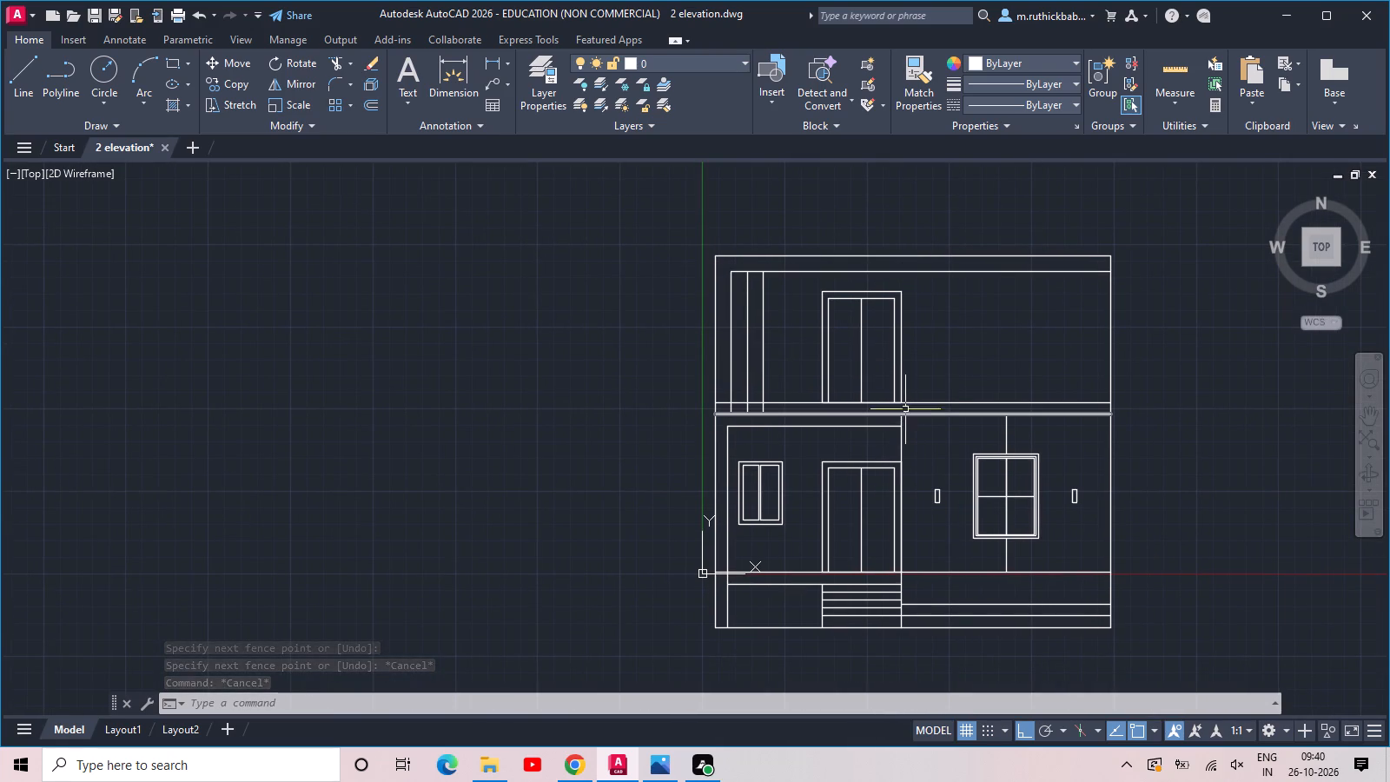
{"action": "middle_click_drag", "start_coordinate": [900, 300], "coordinate": [831, 407]}
{"action": "type", "text": "l"}
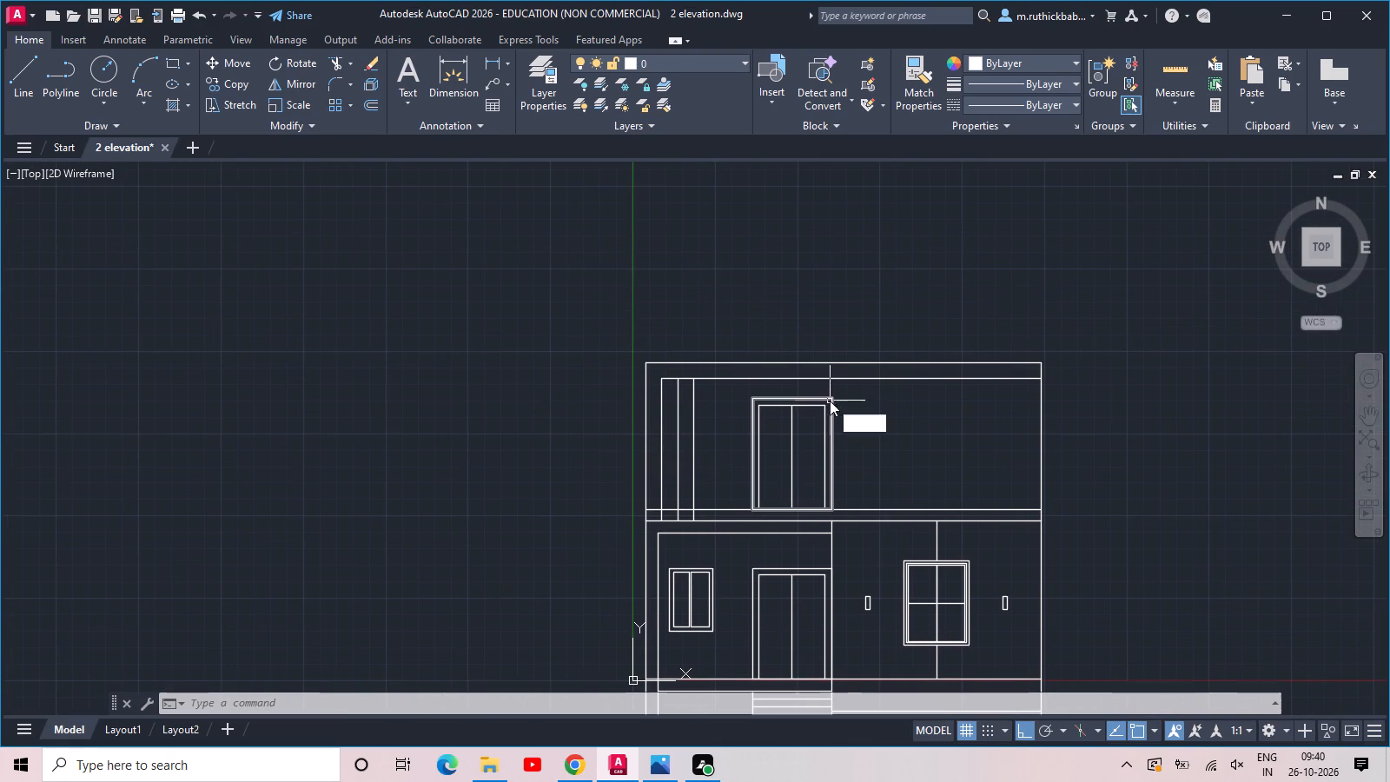
{"action": "key", "text": "space"}
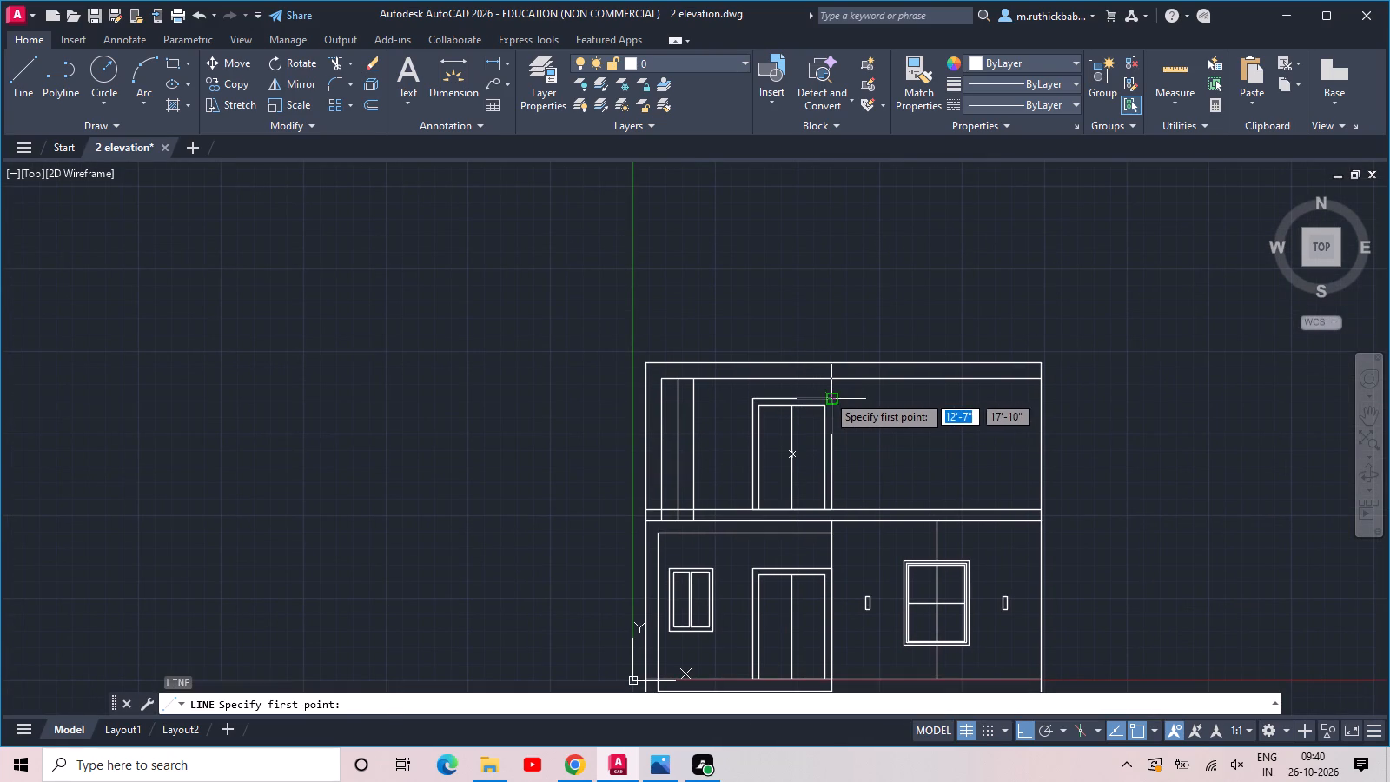
{"action": "left_click", "coordinate": [827, 394]}
{"action": "left_click", "coordinate": [829, 362]}
{"action": "key", "text": "Escape"}
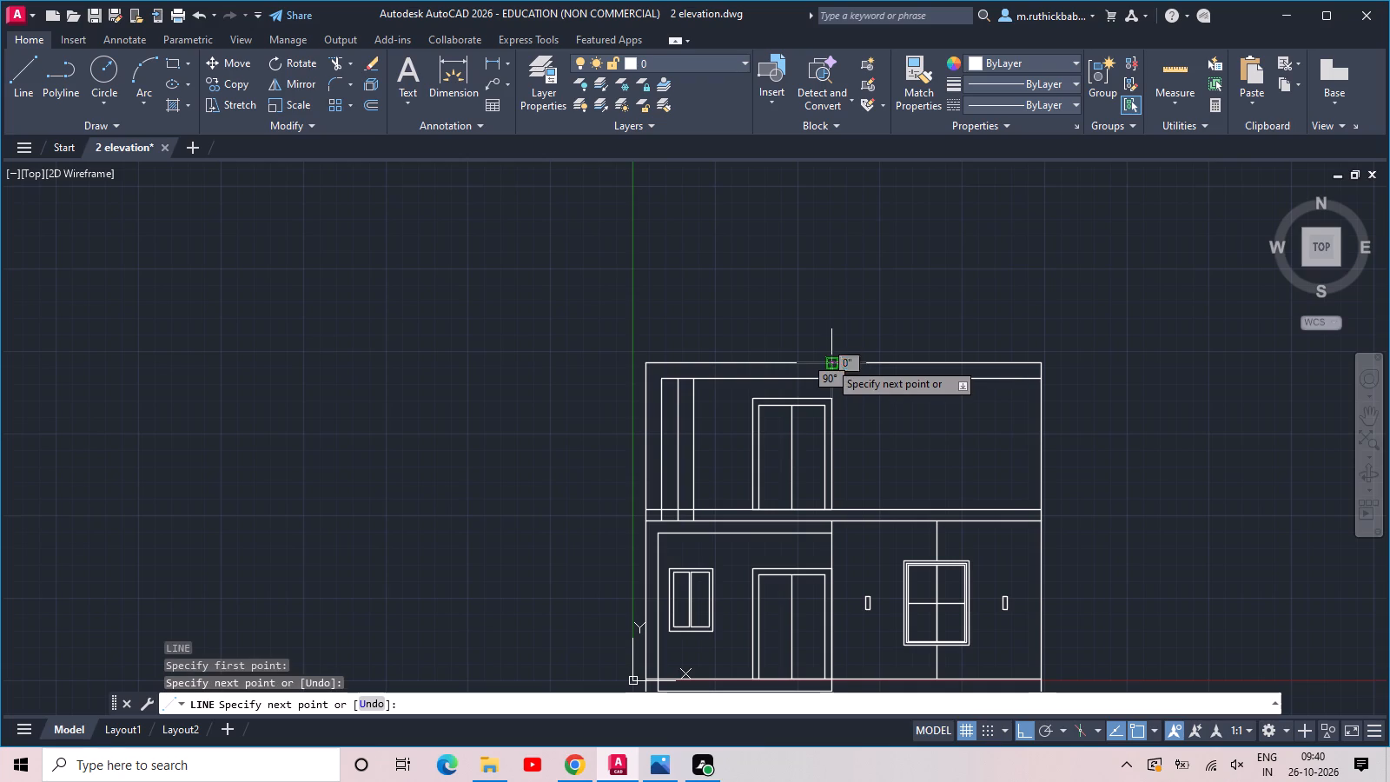
Trim away the inner top border line to the right of the new vertical line, keeping the outer top outline.
{"action": "key", "text": "t"}
{"action": "key", "text": "r"}
{"action": "key", "text": "space"}
{"action": "left_click", "coordinate": [897, 400]}
{"action": "left_click", "coordinate": [896, 361]}
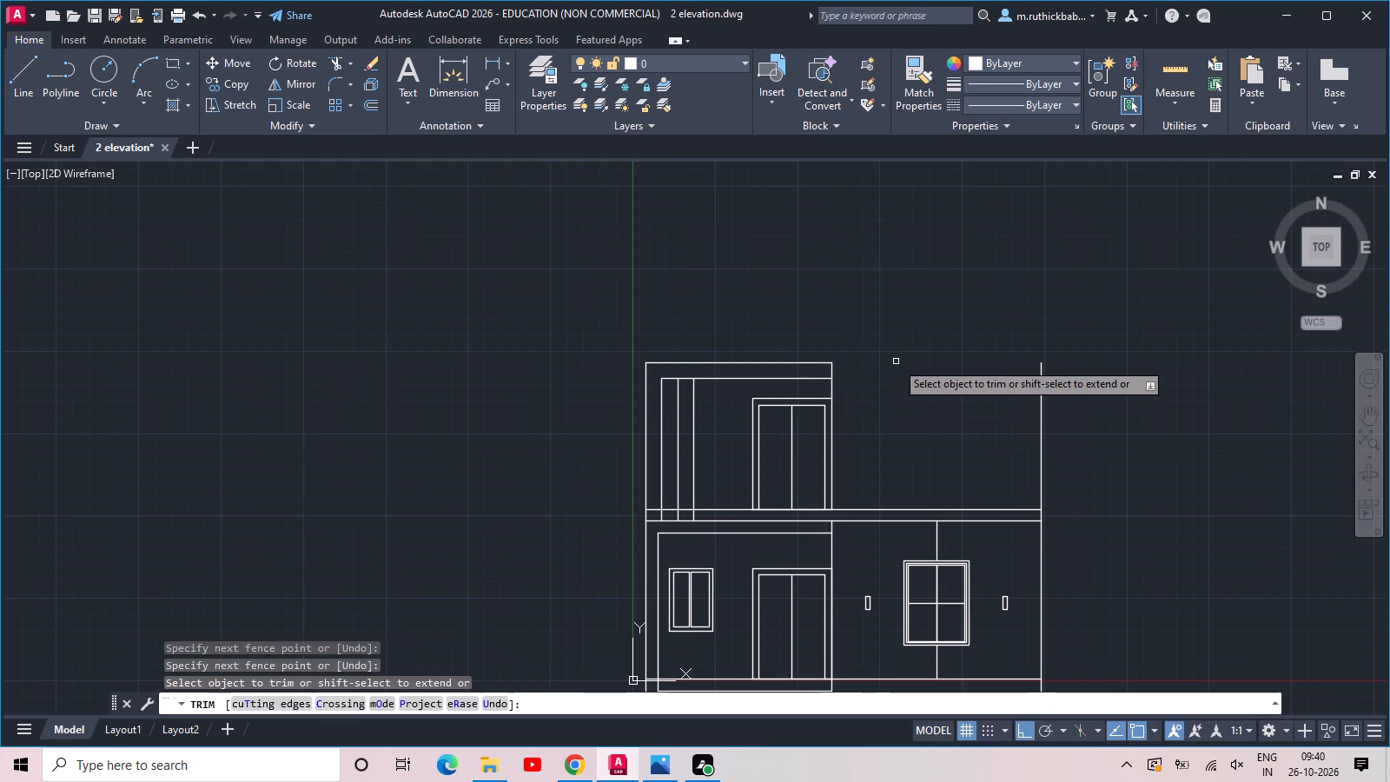
{"action": "key", "text": "ctrl+z"}
{"action": "left_click", "coordinate": [896, 395]}
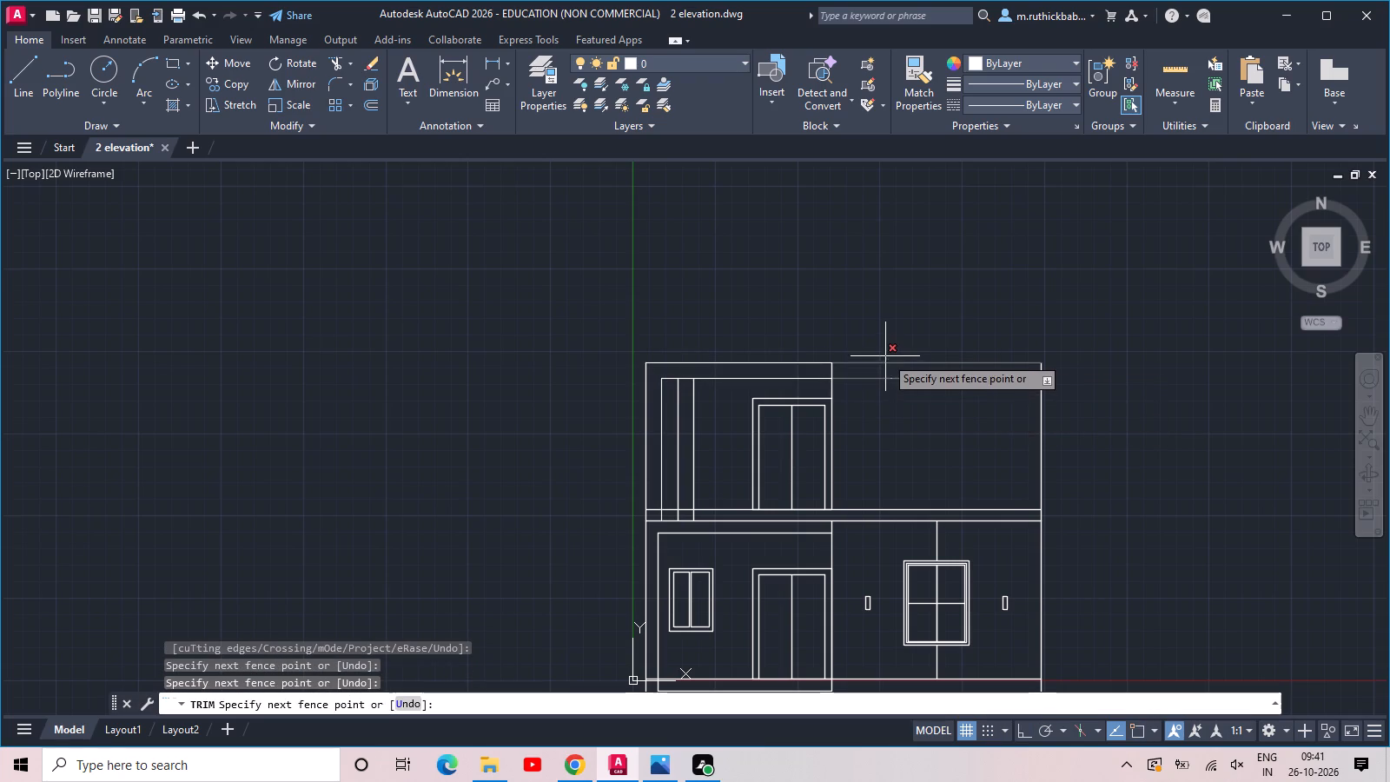
{"action": "left_click", "coordinate": [884, 370]}
{"action": "key", "text": "Escape"}
Draw a 2'-wide rectangle to the right of the upper door, from the top outline down to the floor band.
{"action": "middle_click_drag", "start_coordinate": [878, 375], "coordinate": [843, 295]}
{"action": "middle_click_drag", "start_coordinate": [818, 323], "coordinate": [818, 343]}
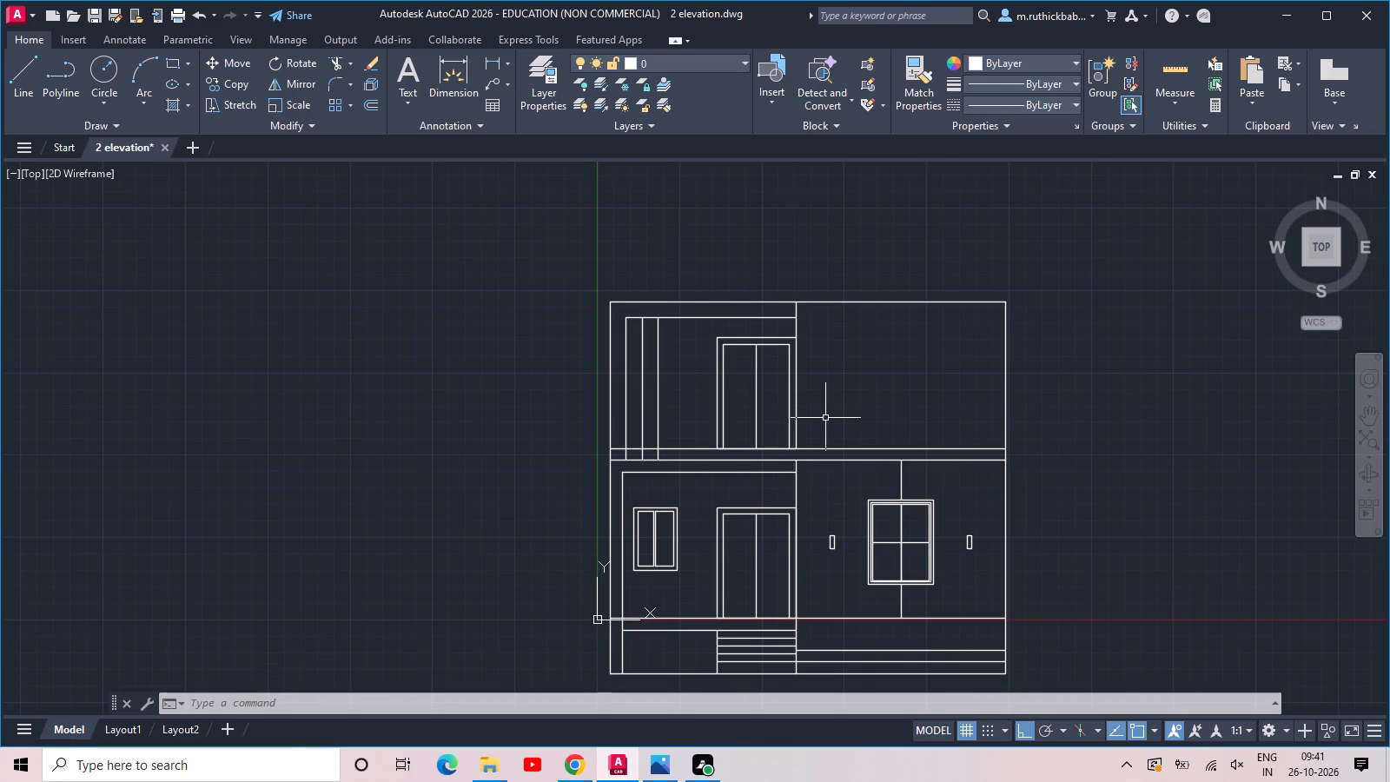
{"action": "type", "text": "rec"}
{"action": "key", "text": "space"}
{"action": "left_click", "coordinate": [798, 302]}
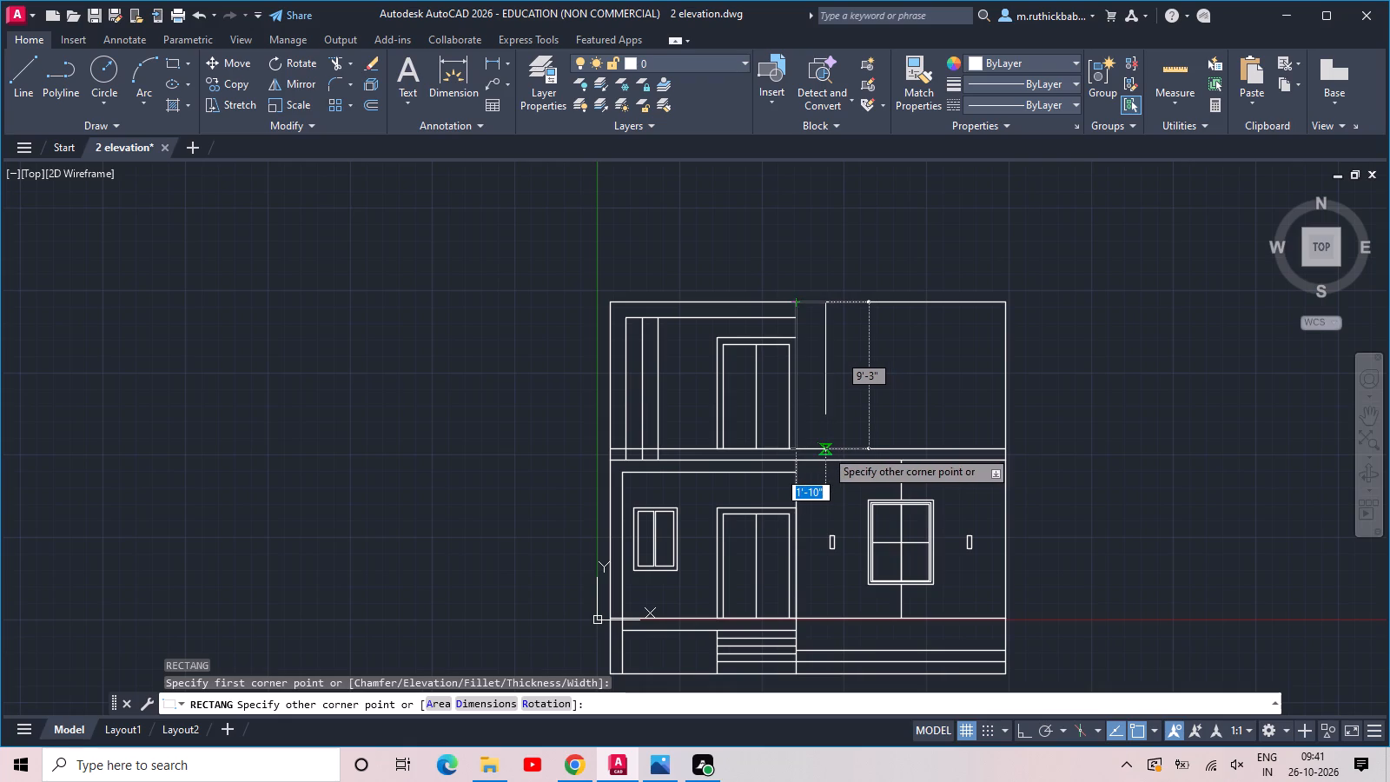
{"action": "type", "text": "2'"}
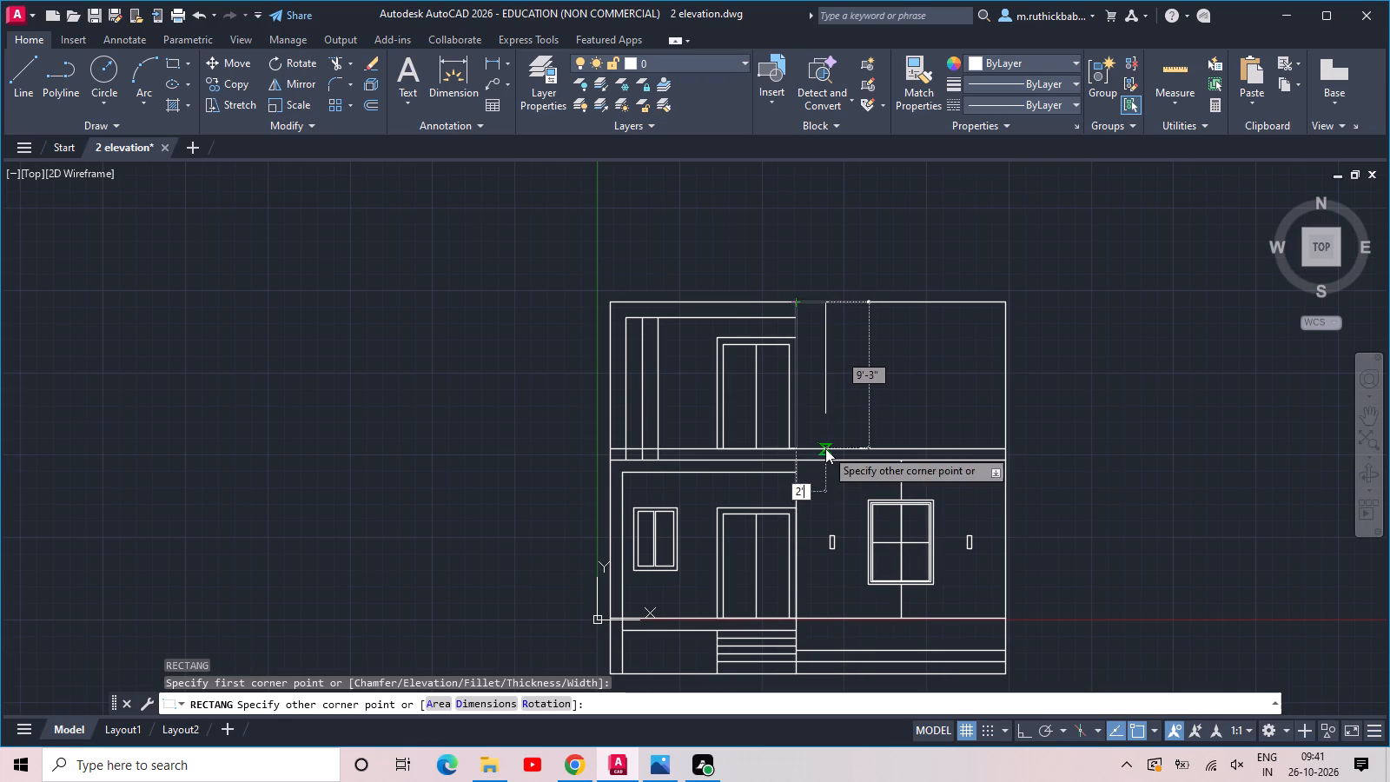
{"action": "key", "text": "Return"}
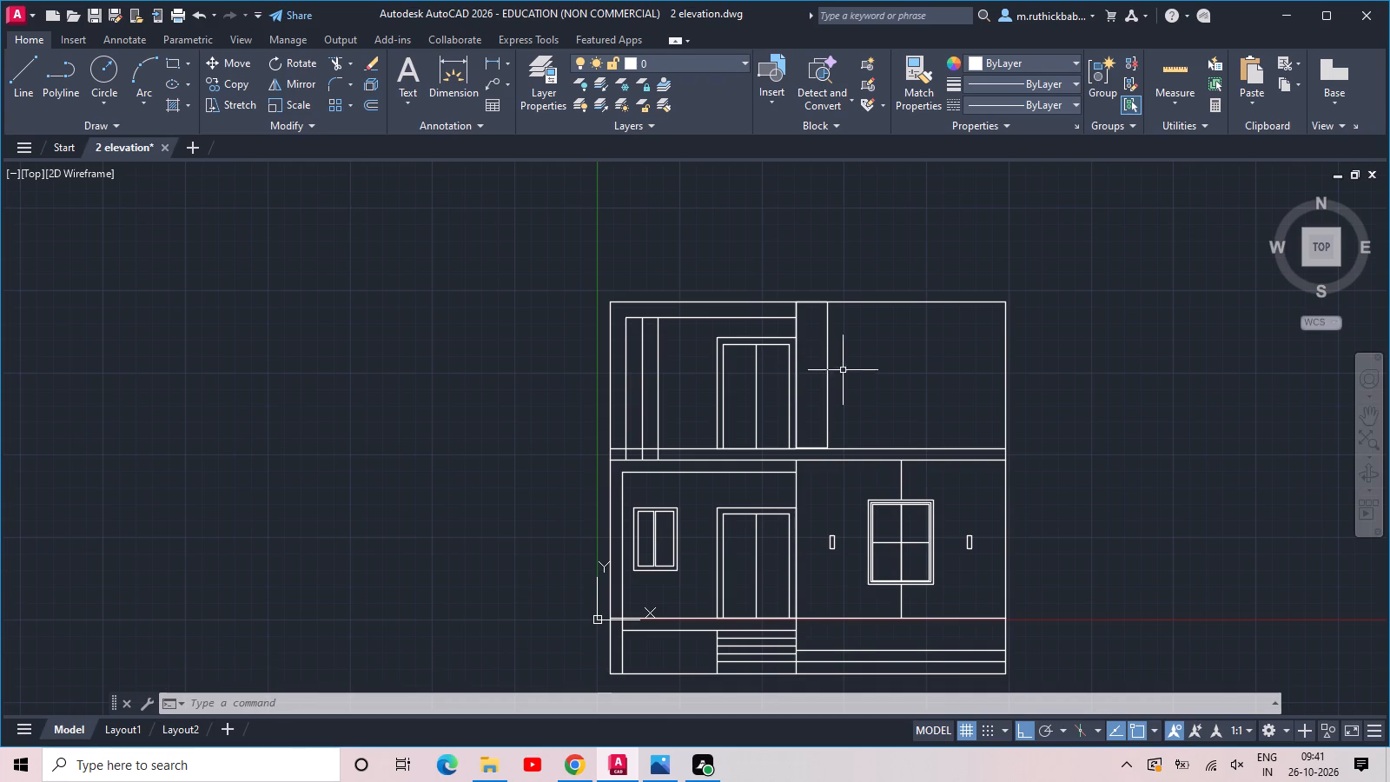
Narrow the new rectangle by stretching its right edge about 8" toward the door.
{"action": "left_click", "coordinate": [830, 374]}
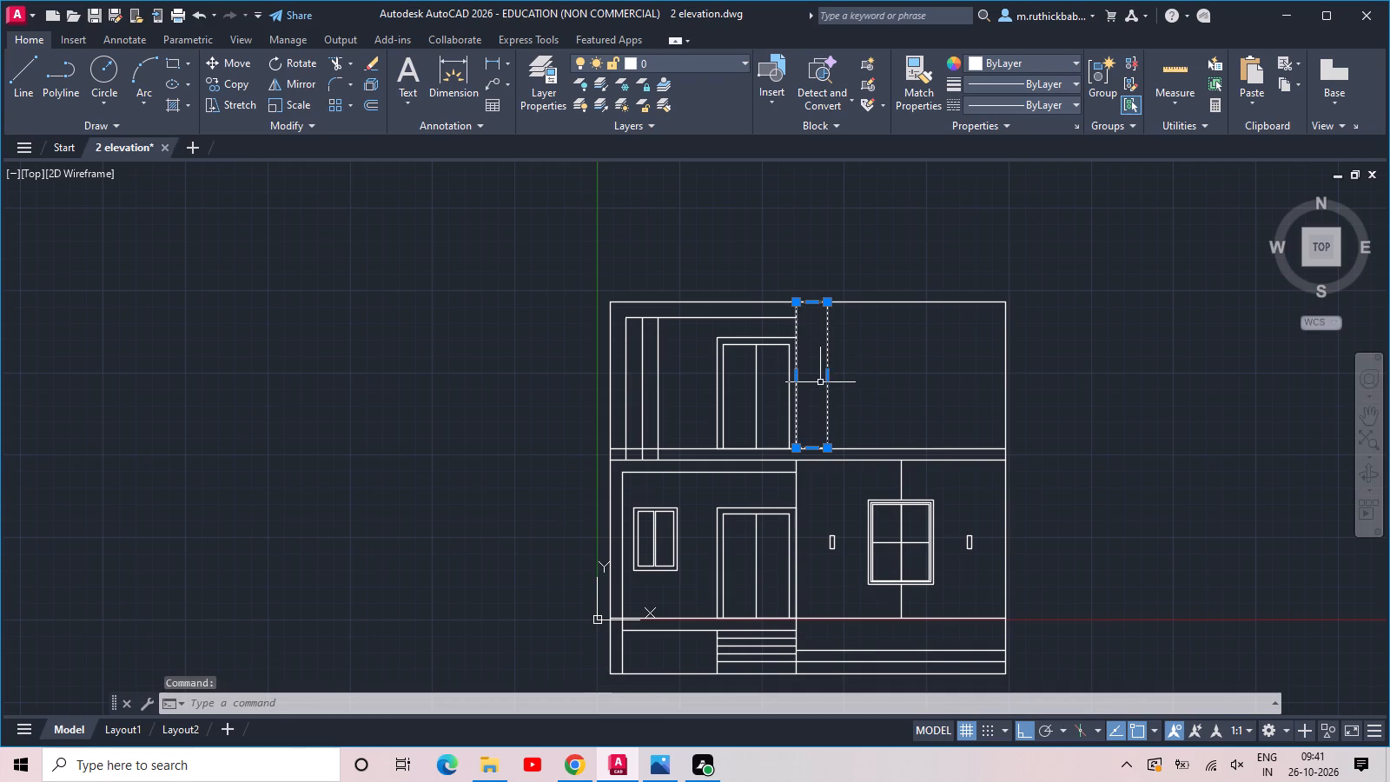
{"action": "left_click", "coordinate": [826, 378]}
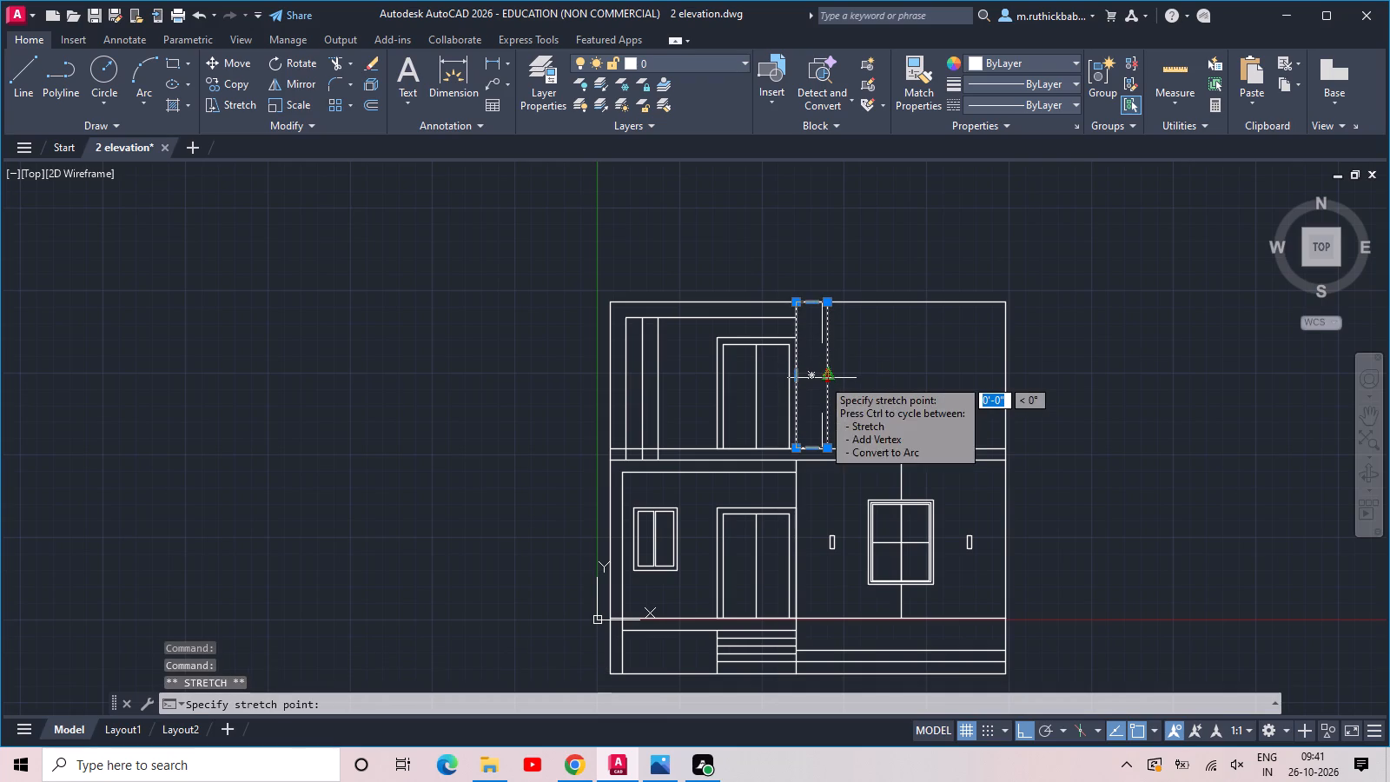
{"action": "scroll", "coordinate": [818, 378], "scroll_direction": "up", "scroll_amount": 2}
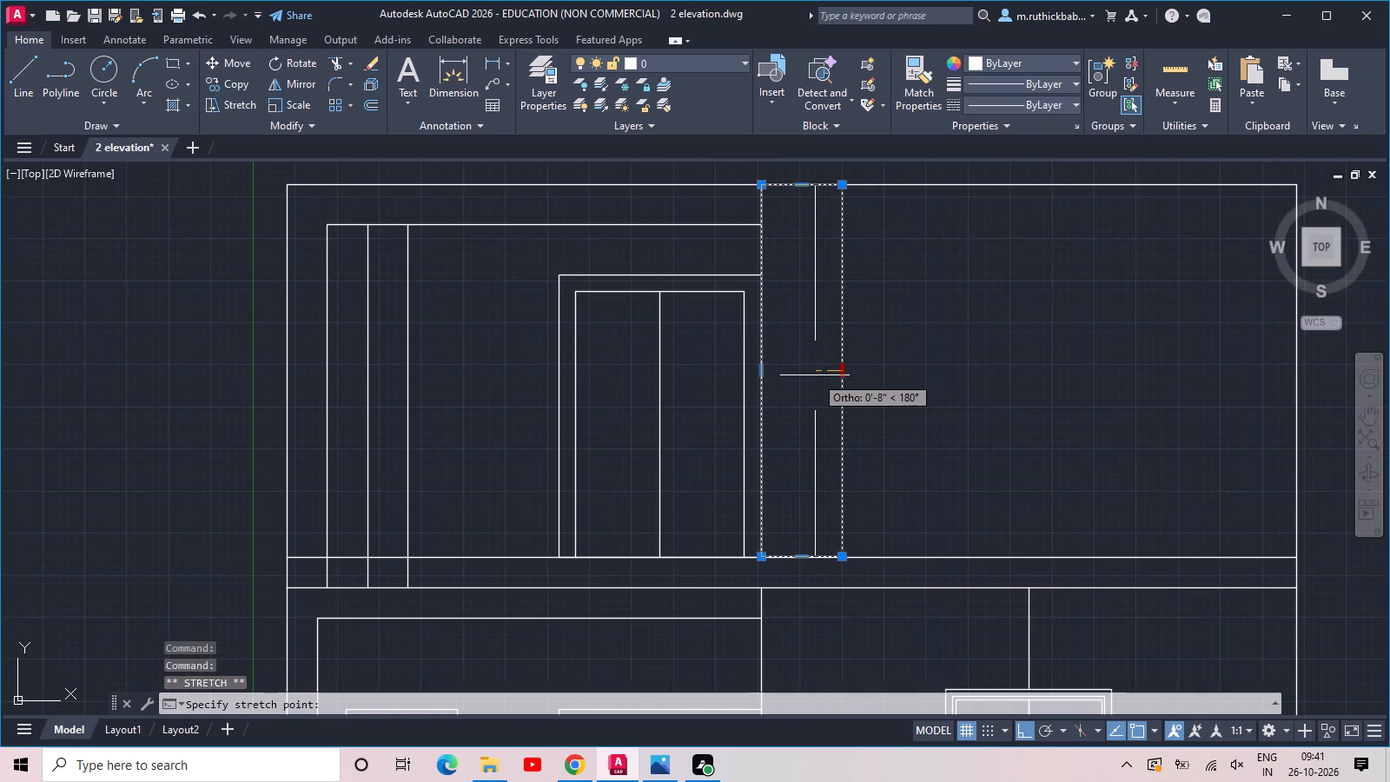
{"action": "left_click", "coordinate": [815, 375]}
{"action": "key", "text": "Escape"}
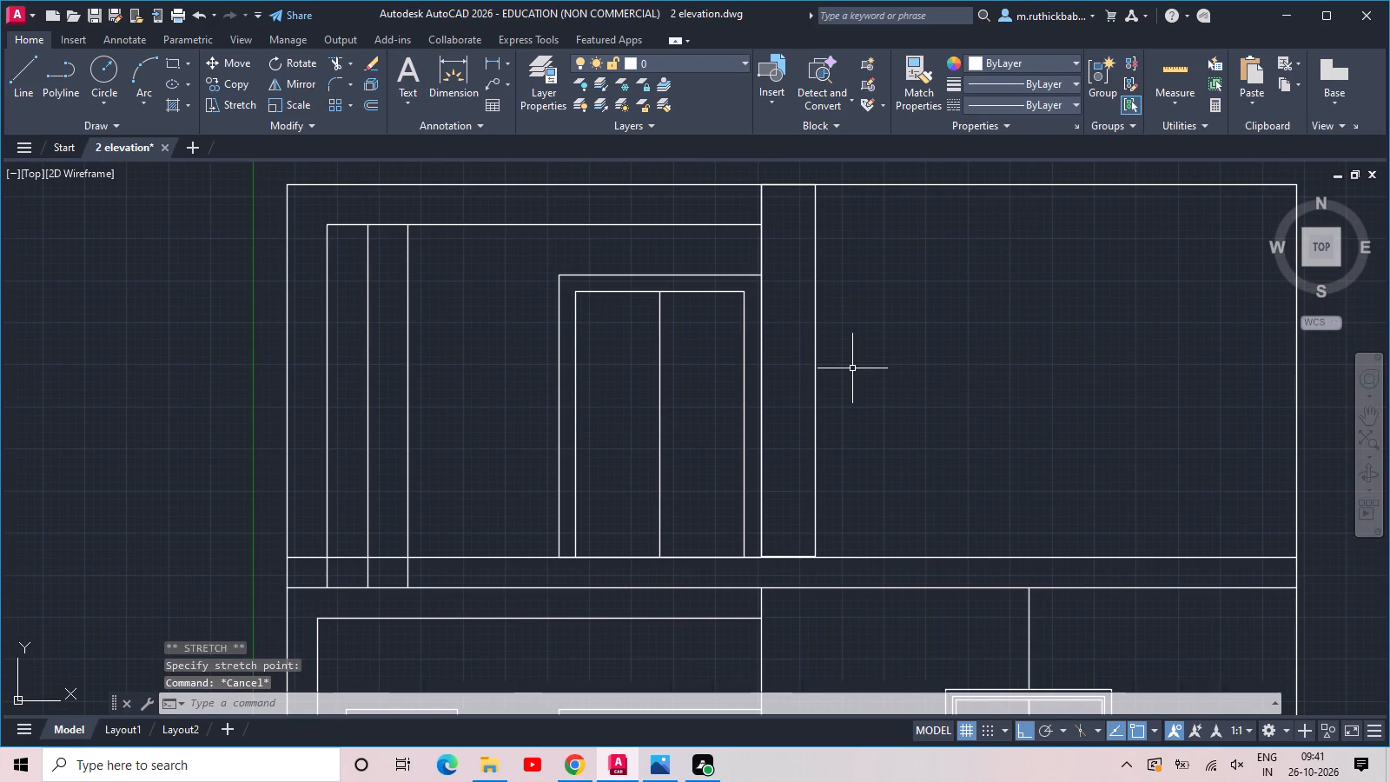
Draw an adjoining rectangle about 4' wide, from the narrowed rectangle's bottom-right corner up to the top outline.
{"action": "type", "text": "rec"}
{"action": "key", "text": "space"}
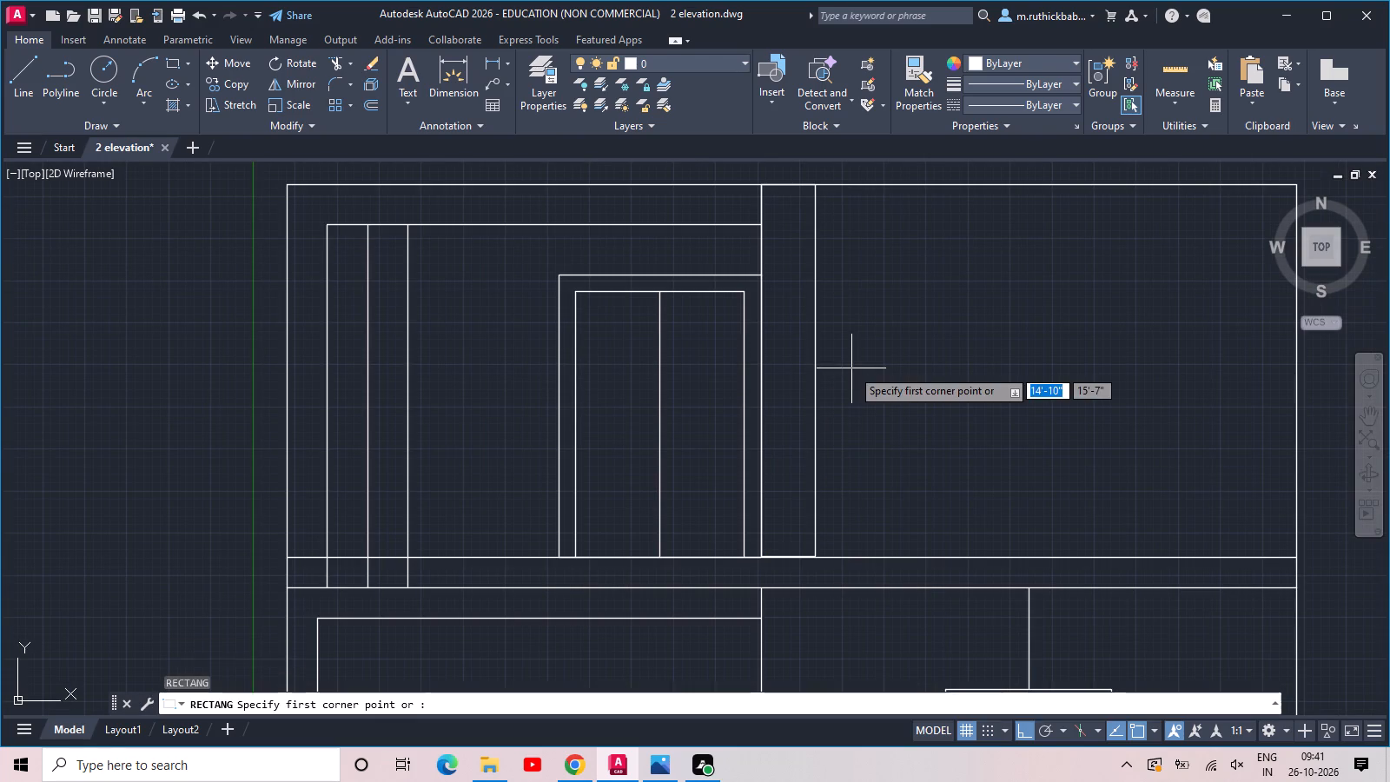
{"action": "scroll", "coordinate": [851, 368], "scroll_direction": "down", "scroll_amount": 1}
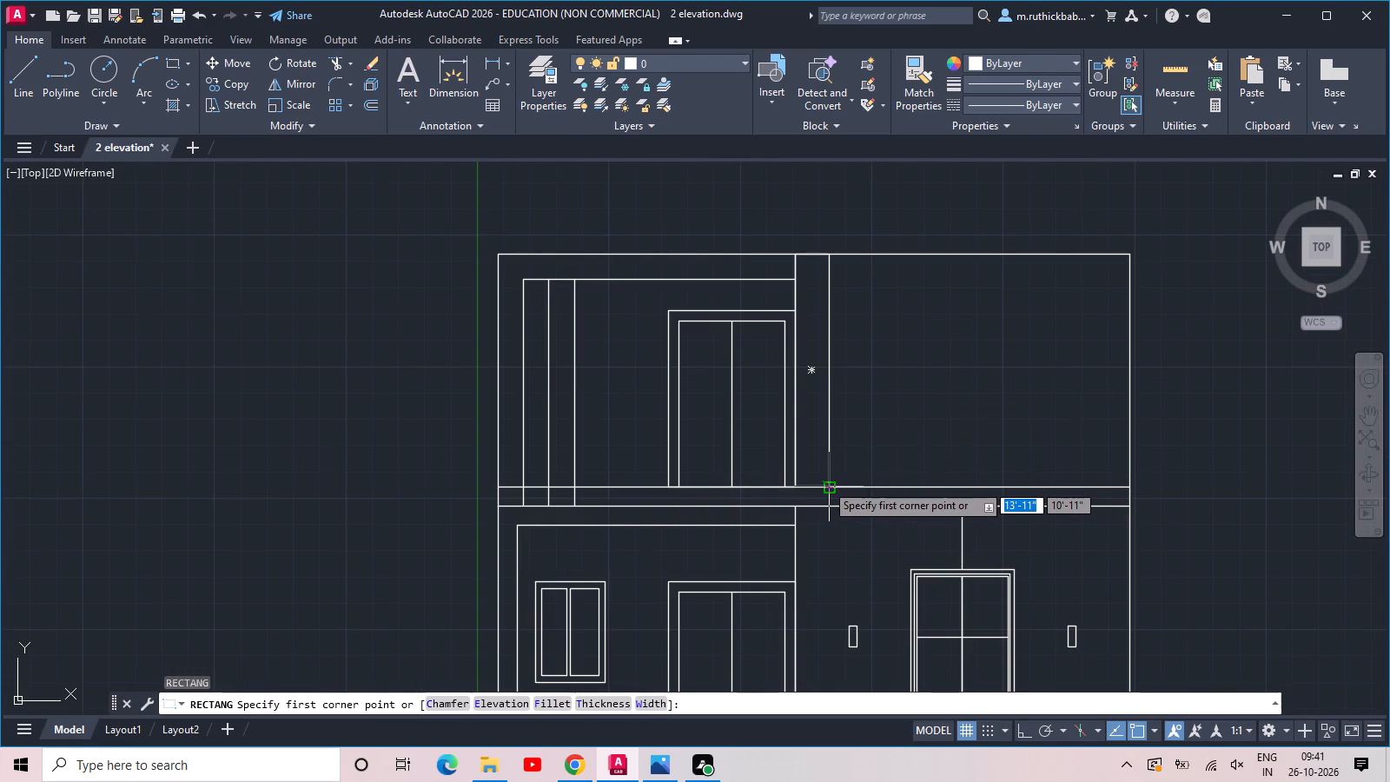
{"action": "left_click", "coordinate": [825, 483]}
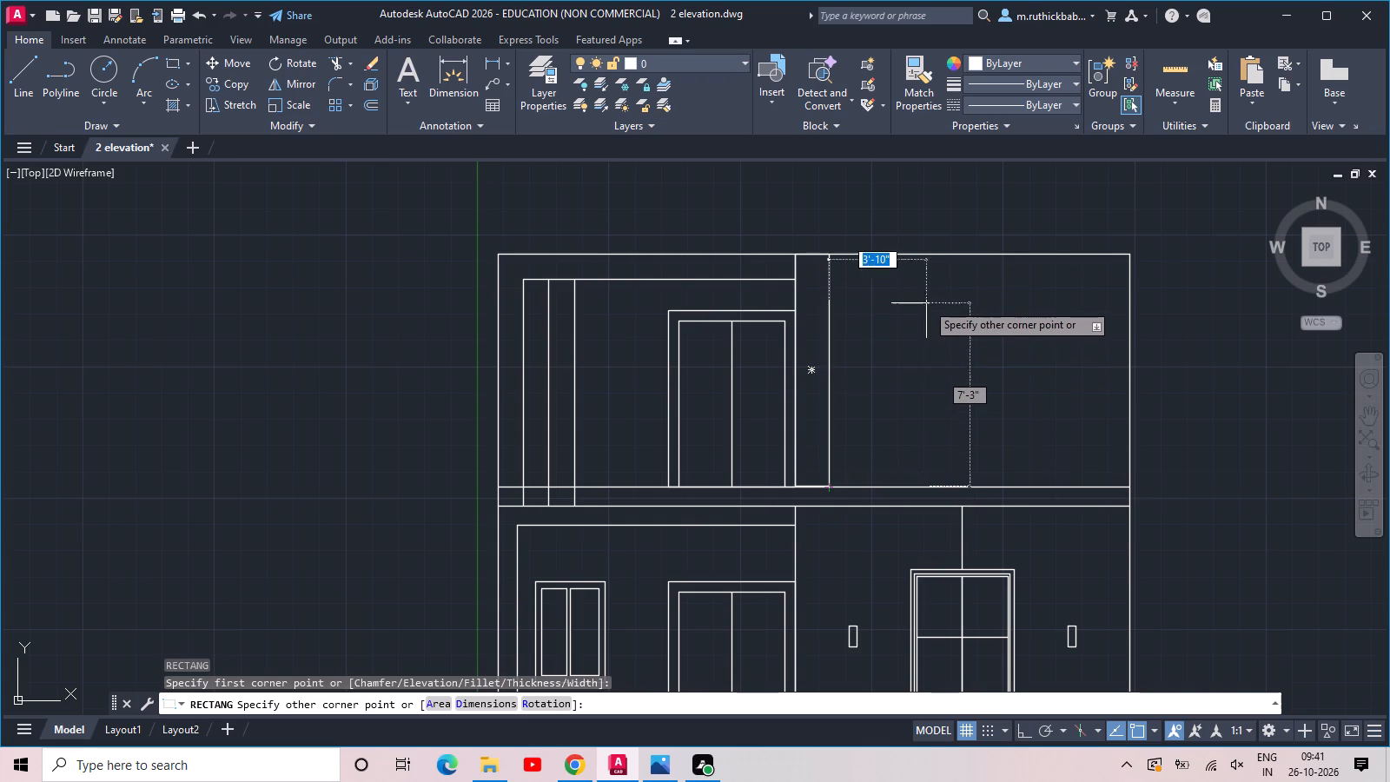
{"action": "left_click", "coordinate": [929, 254]}
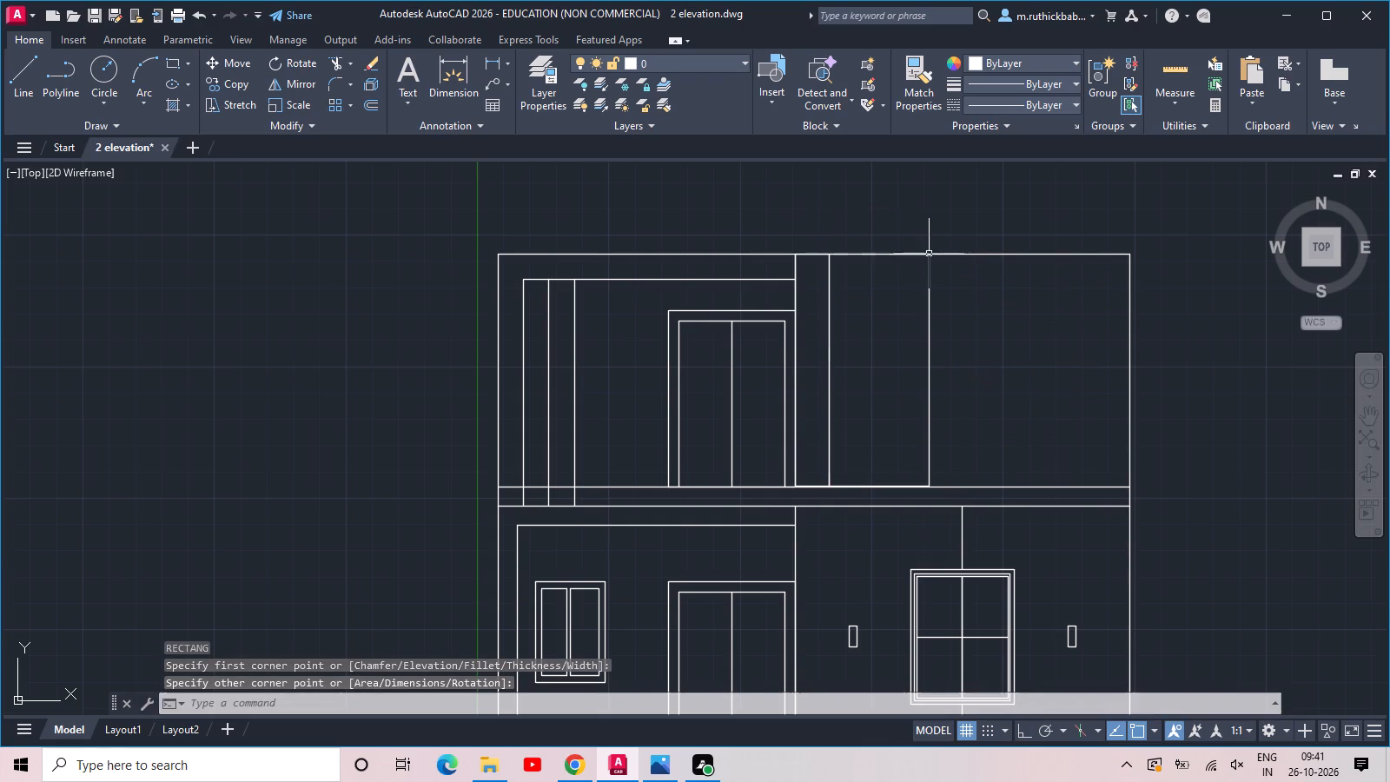
Draw a narrow vertical strip rectangle about 9' tall inside the wider rectangle, near its left edge.
{"action": "type", "text": "rec"}
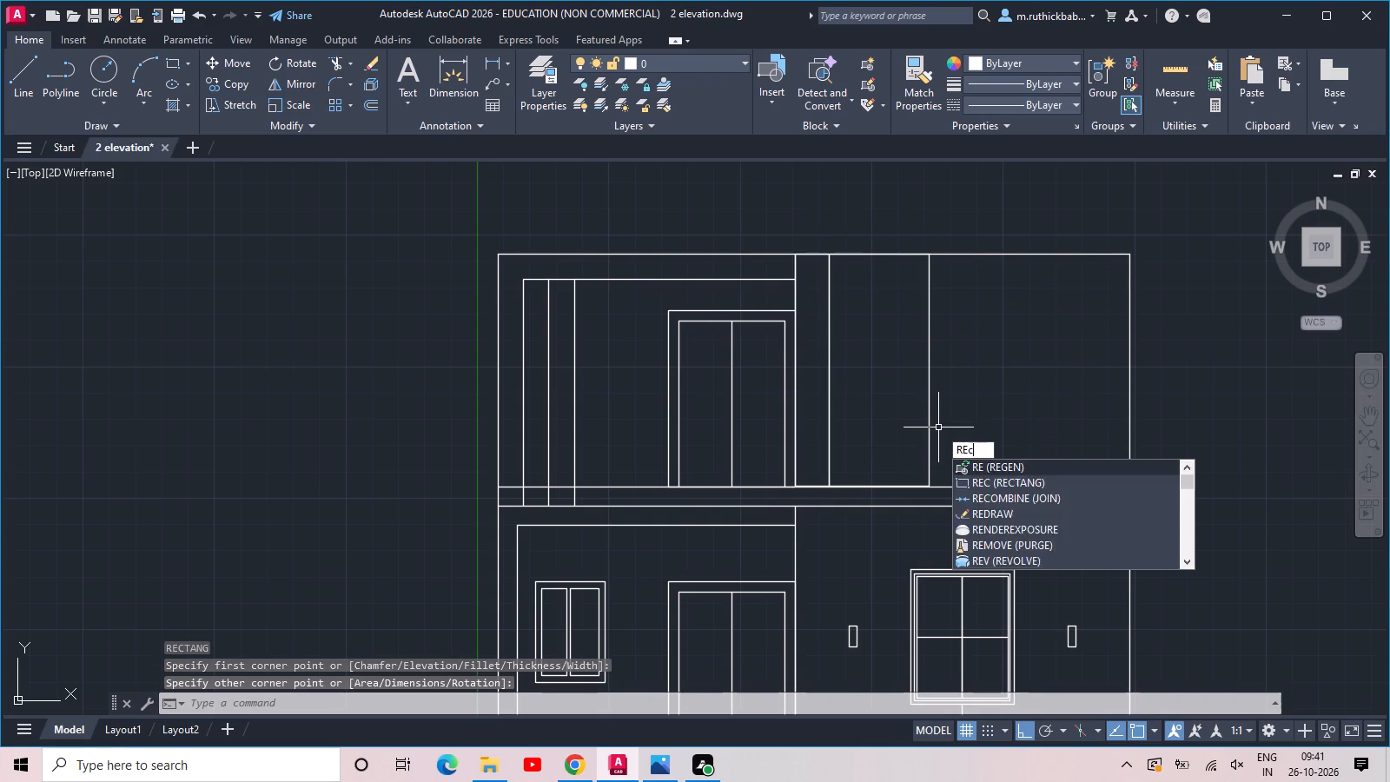
{"action": "key", "text": "space"}
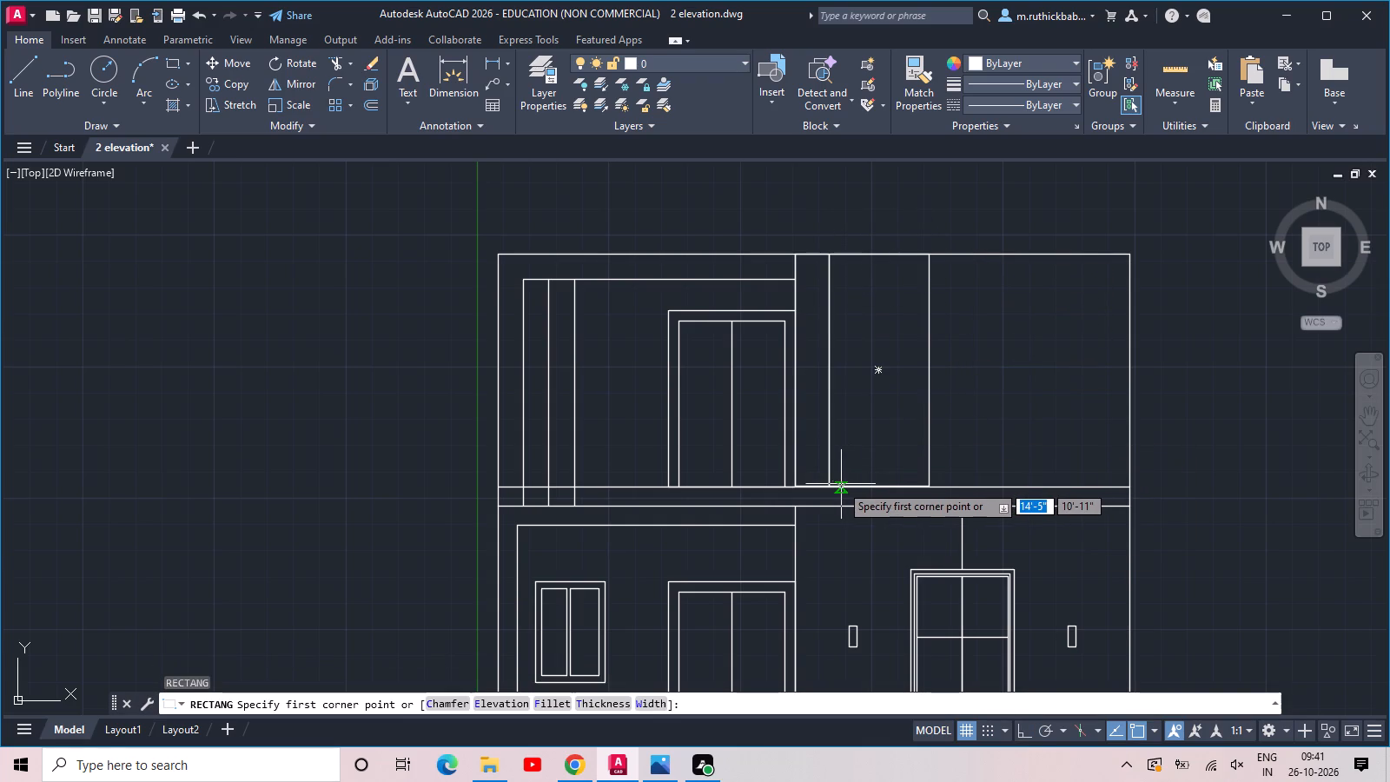
{"action": "left_click", "coordinate": [840, 488]}
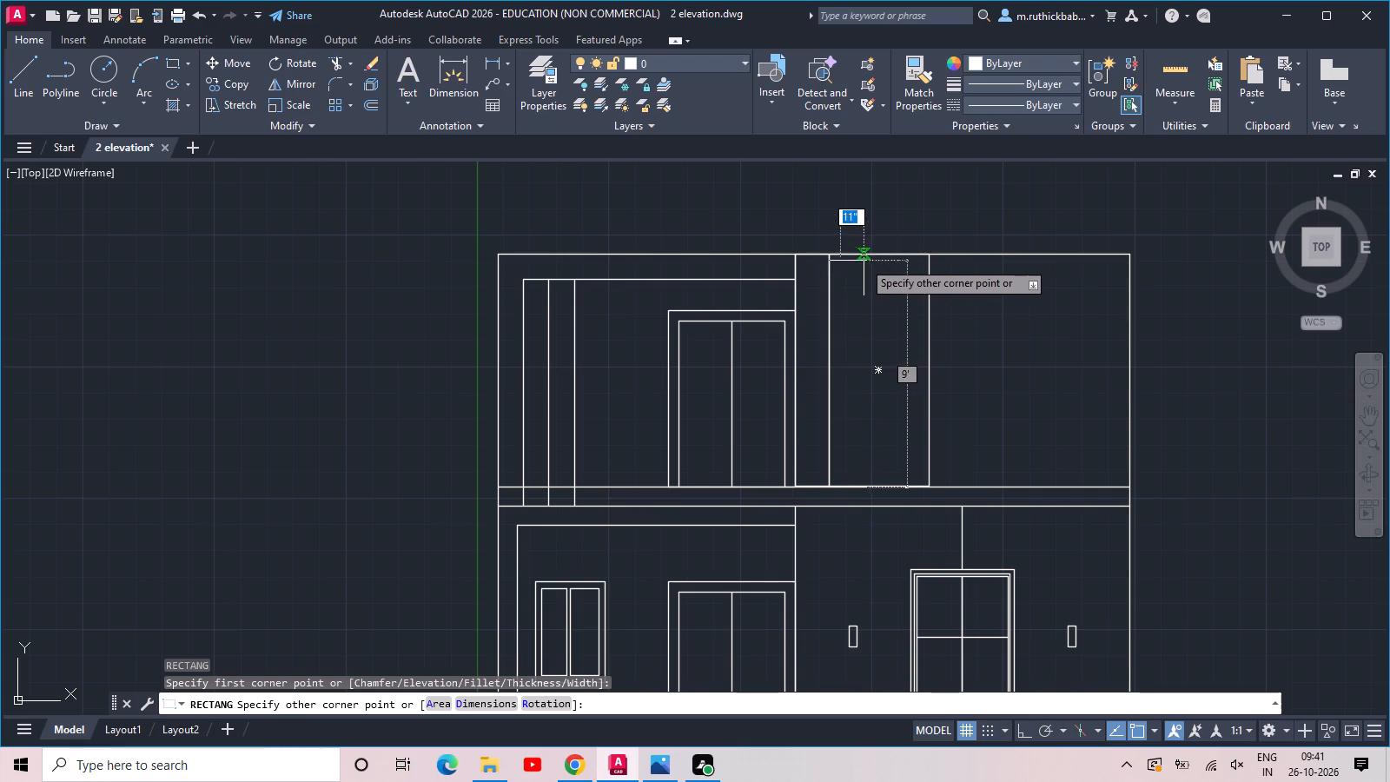
{"action": "left_click", "coordinate": [850, 255]}
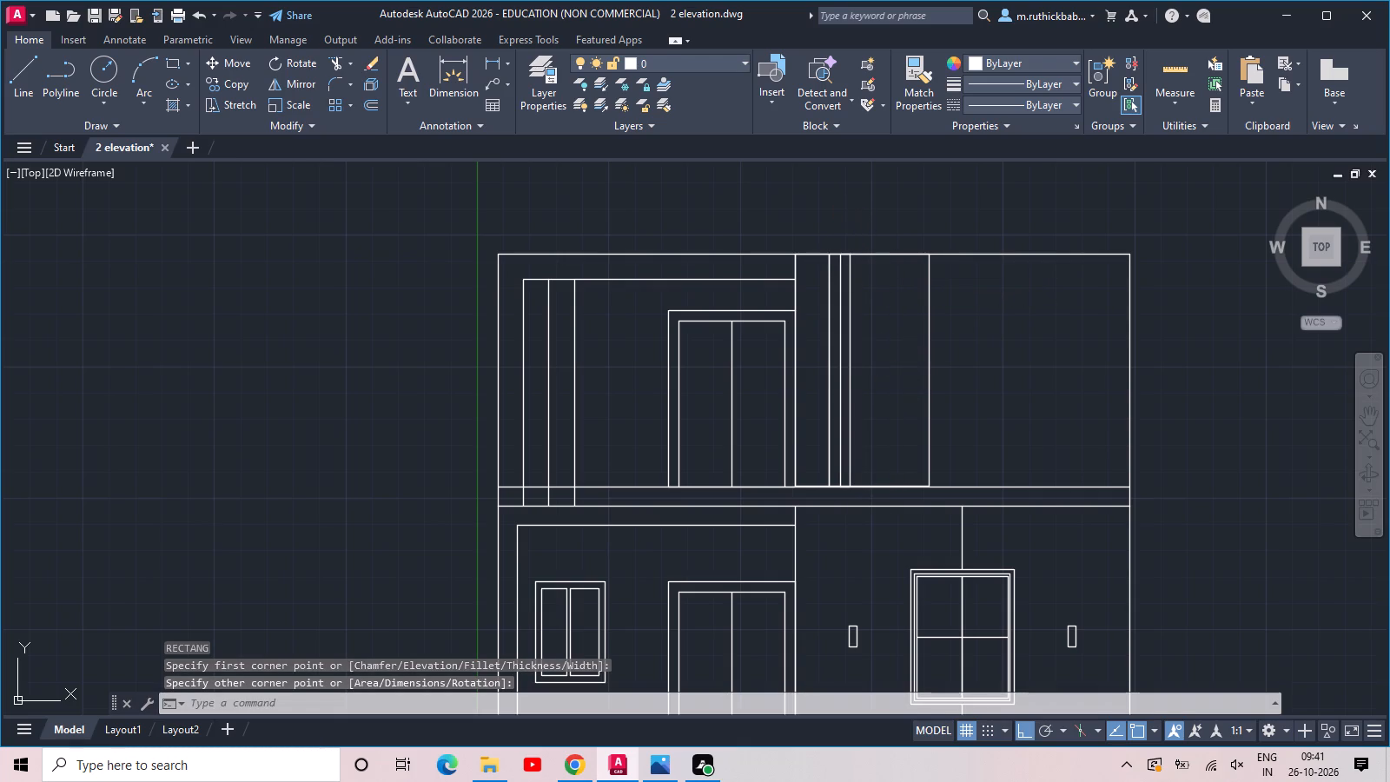
Copy the narrow strip twice to the right inside the wider rectangle, the first copy about 9" away.
{"action": "left_click", "coordinate": [881, 373]}
{"action": "left_click", "coordinate": [841, 318]}
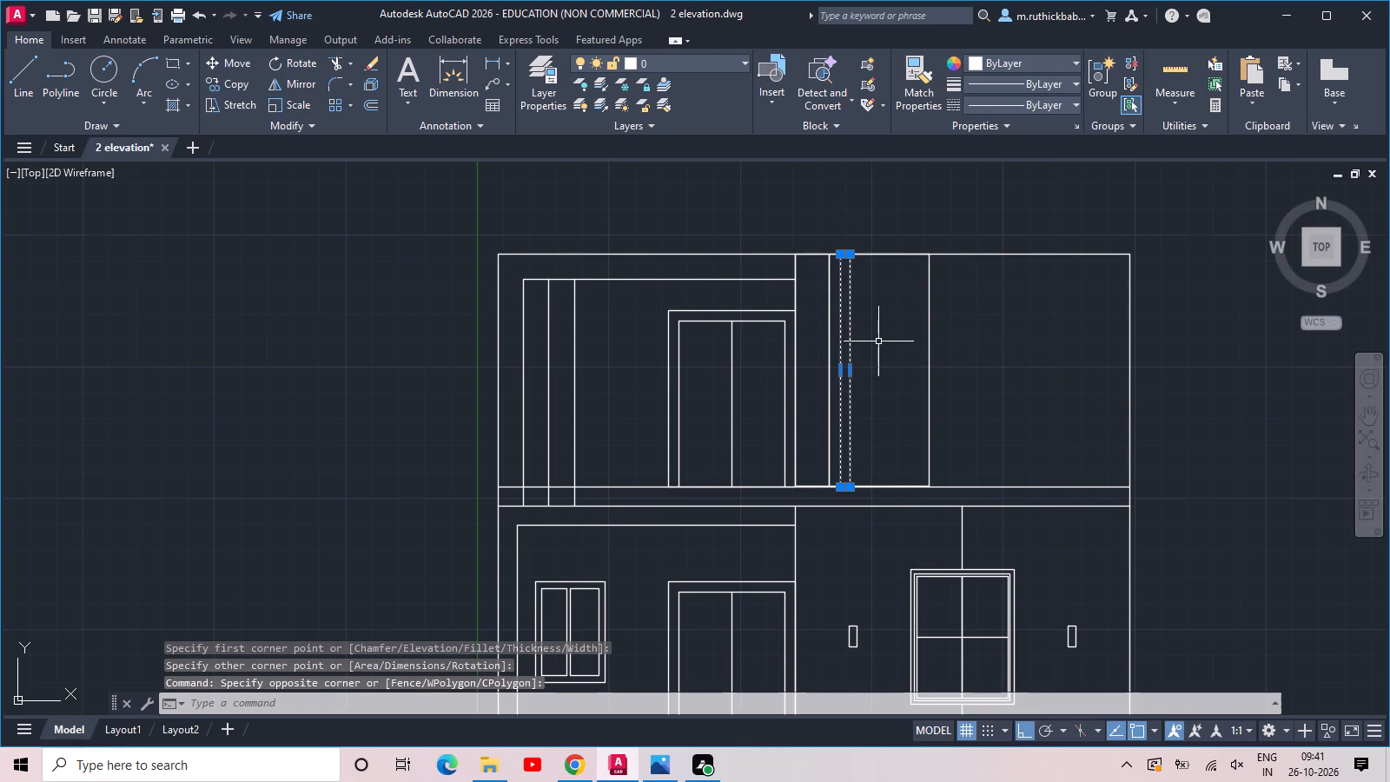
{"action": "type", "text": "co"}
{"action": "key", "text": "space"}
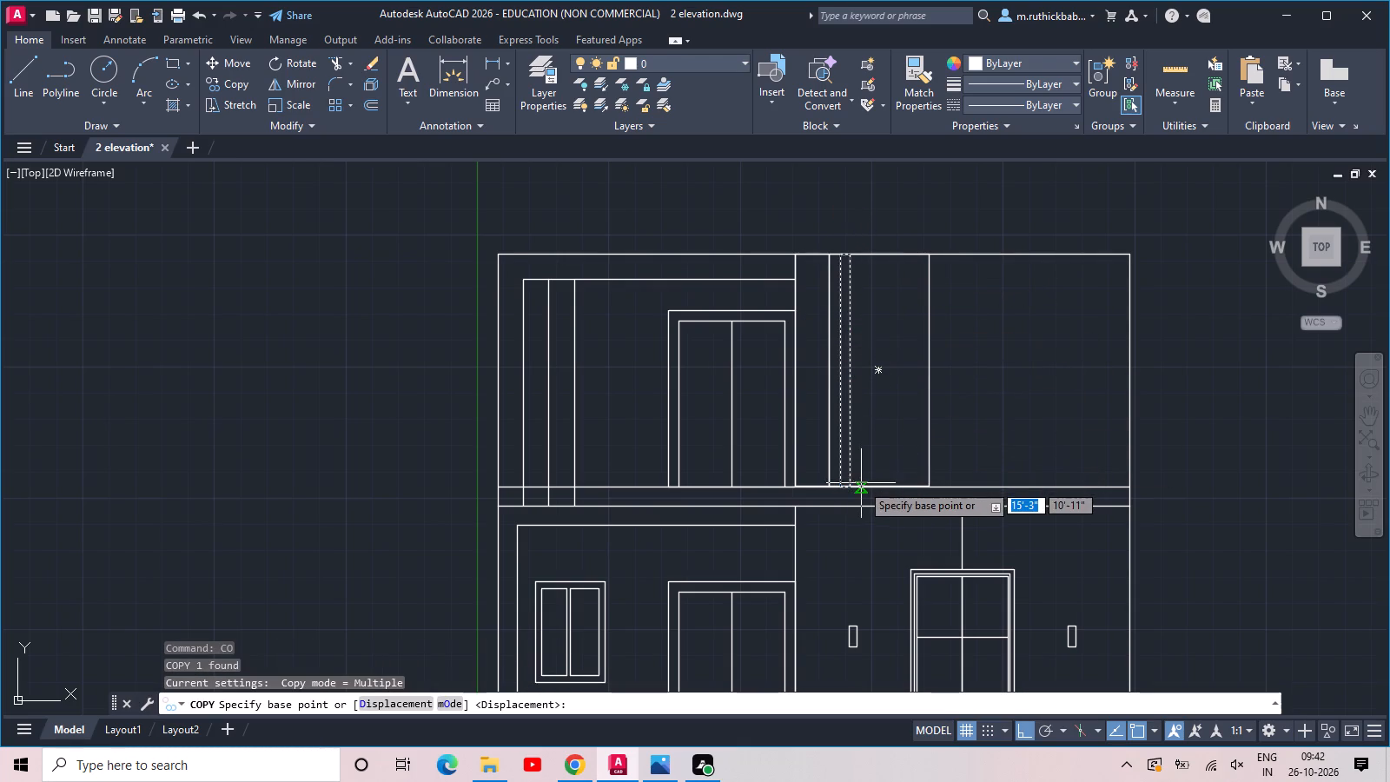
{"action": "left_click", "coordinate": [854, 485]}
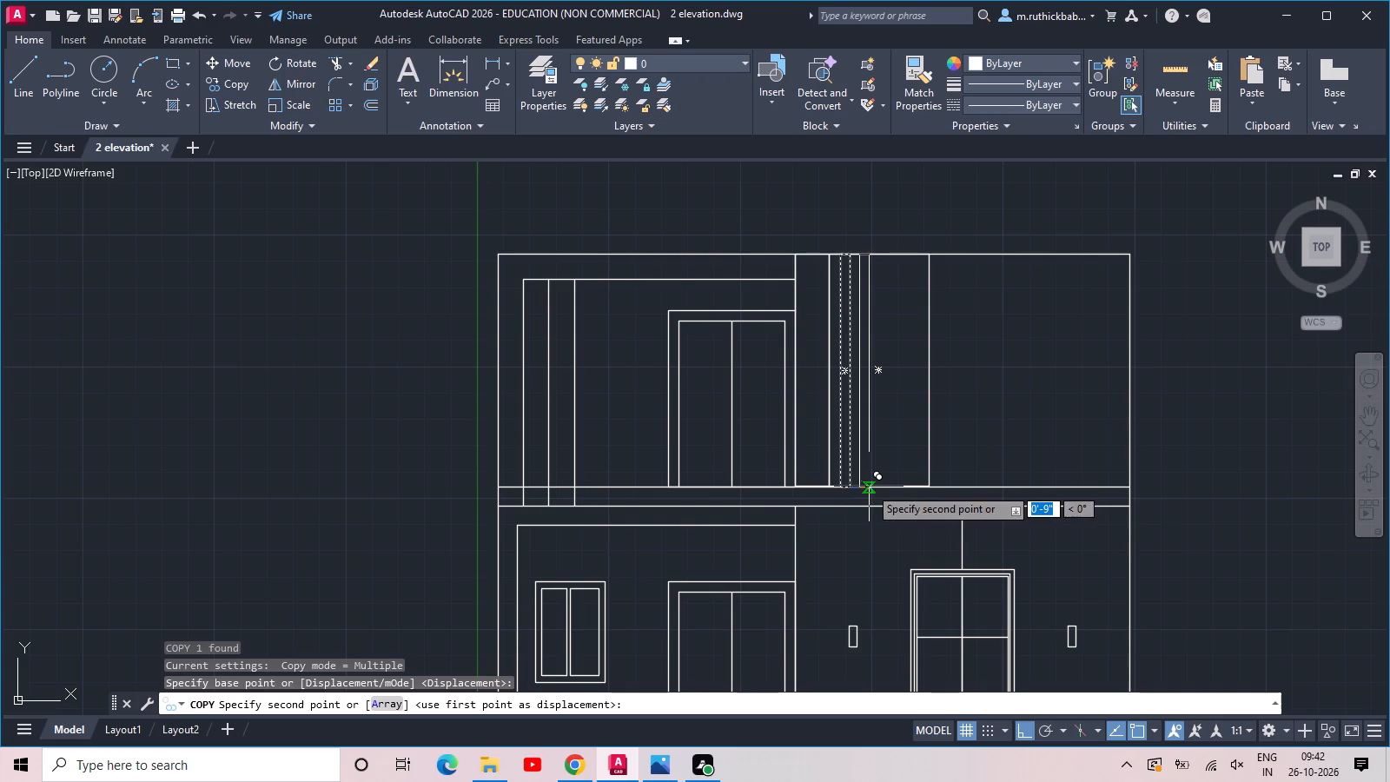
{"action": "left_click", "coordinate": [869, 487]}
{"action": "left_click", "coordinate": [906, 485]}
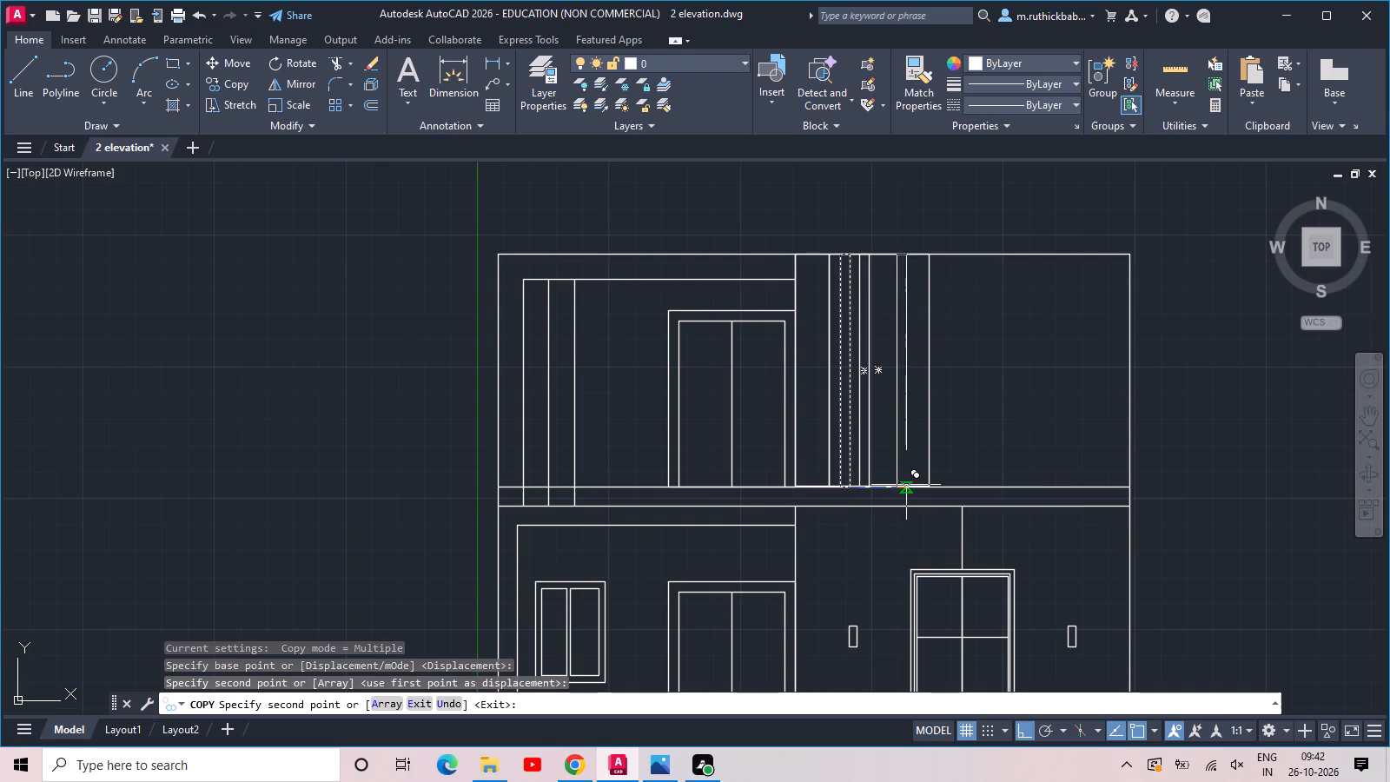
{"action": "key", "text": "Escape"}
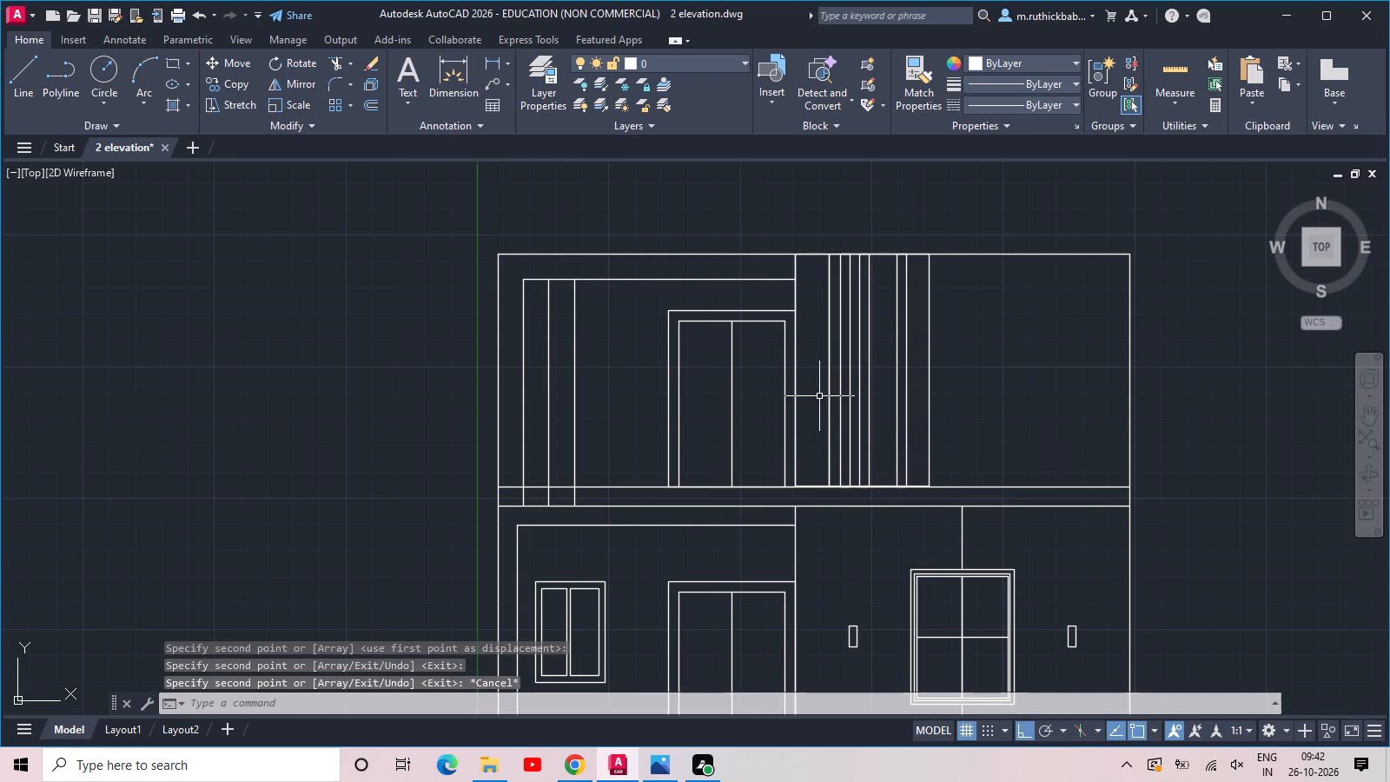
Delete the middle of the three vertical lines near the upper storey's left edge.
{"action": "middle_click_drag", "start_coordinate": [812, 327], "coordinate": [1003, 401]}
{"action": "middle_click_drag", "start_coordinate": [776, 389], "coordinate": [823, 412]}
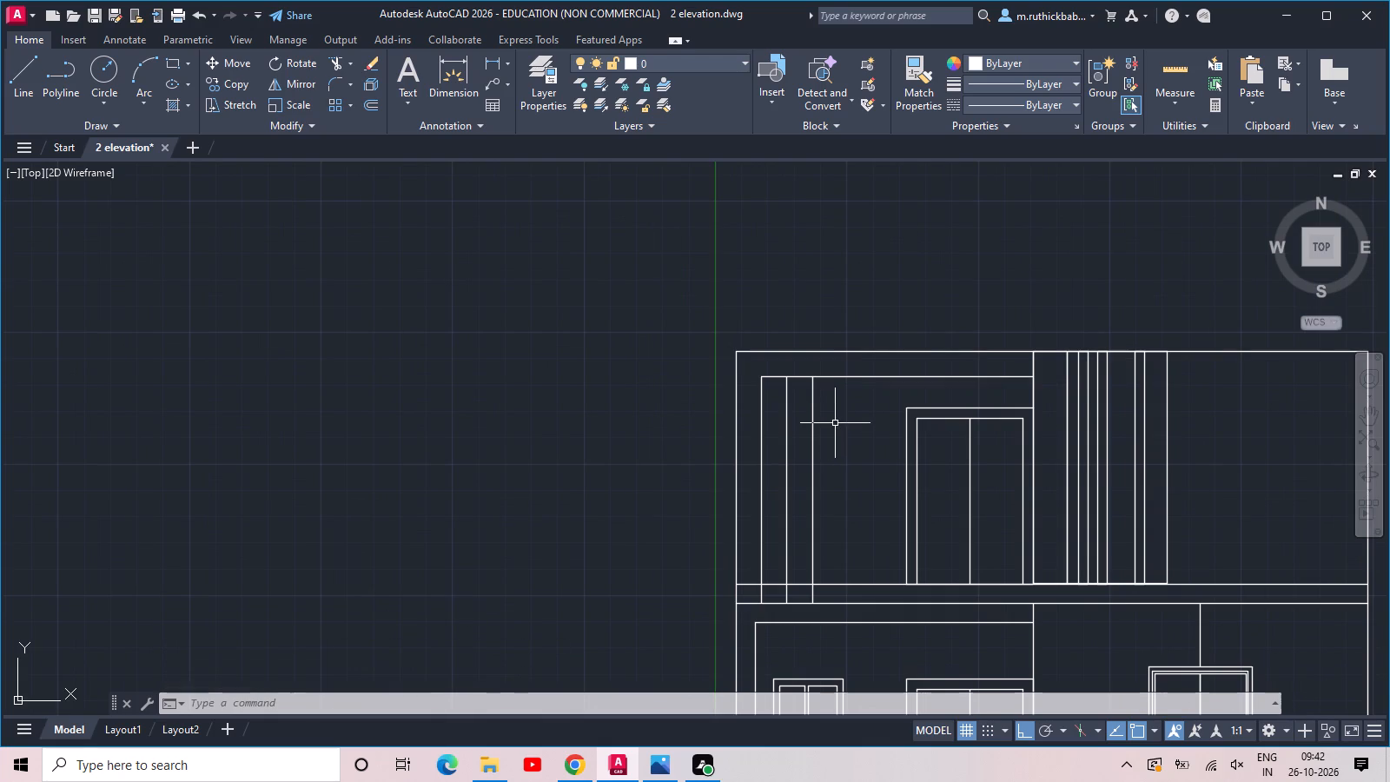
{"action": "left_click", "coordinate": [785, 409]}
{"action": "key", "text": "Delete"}
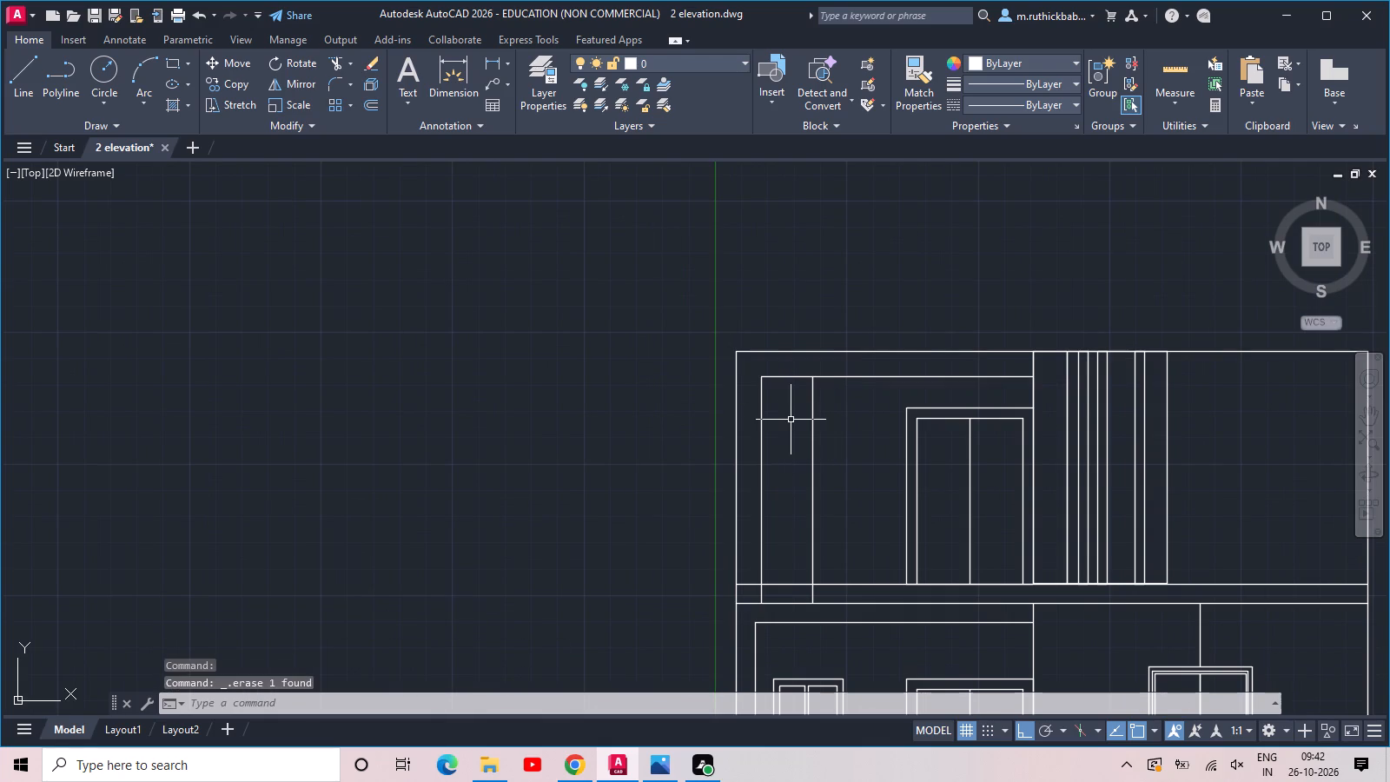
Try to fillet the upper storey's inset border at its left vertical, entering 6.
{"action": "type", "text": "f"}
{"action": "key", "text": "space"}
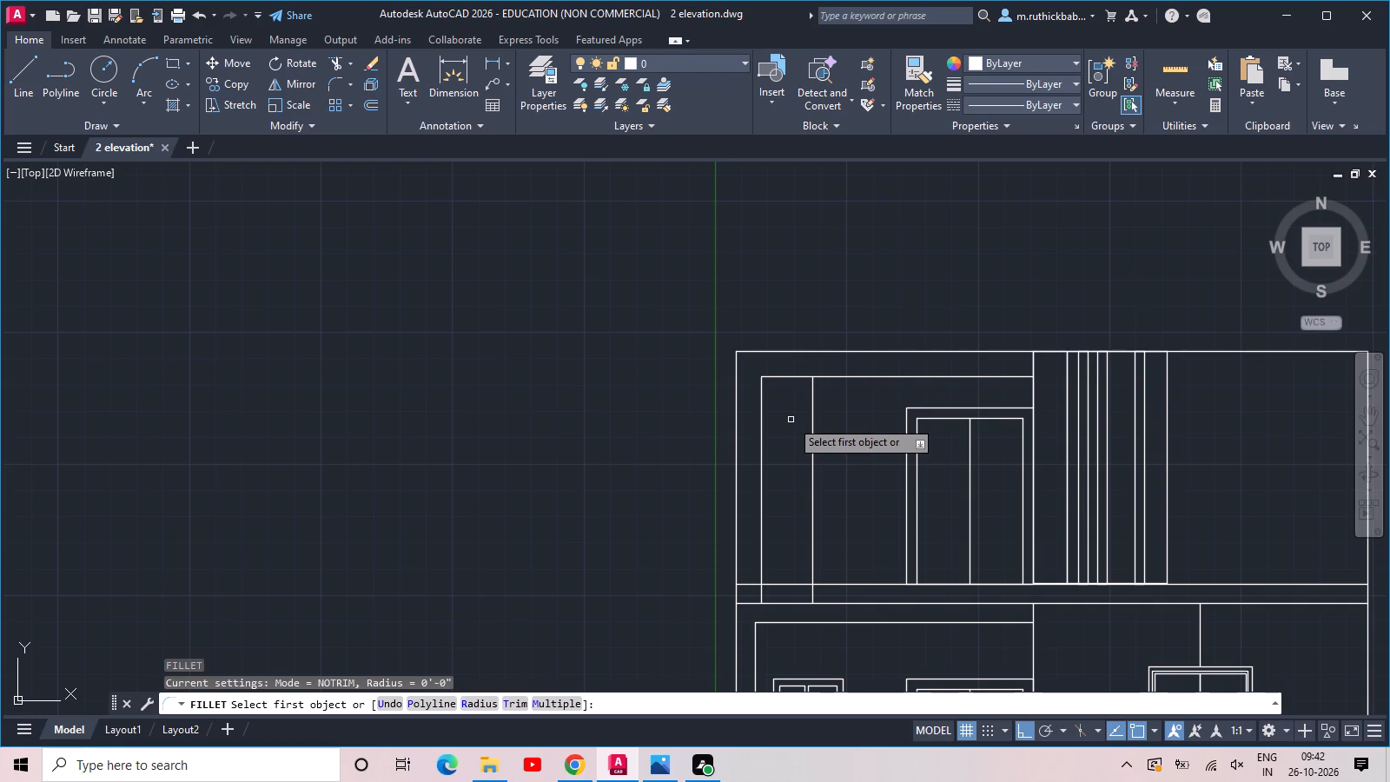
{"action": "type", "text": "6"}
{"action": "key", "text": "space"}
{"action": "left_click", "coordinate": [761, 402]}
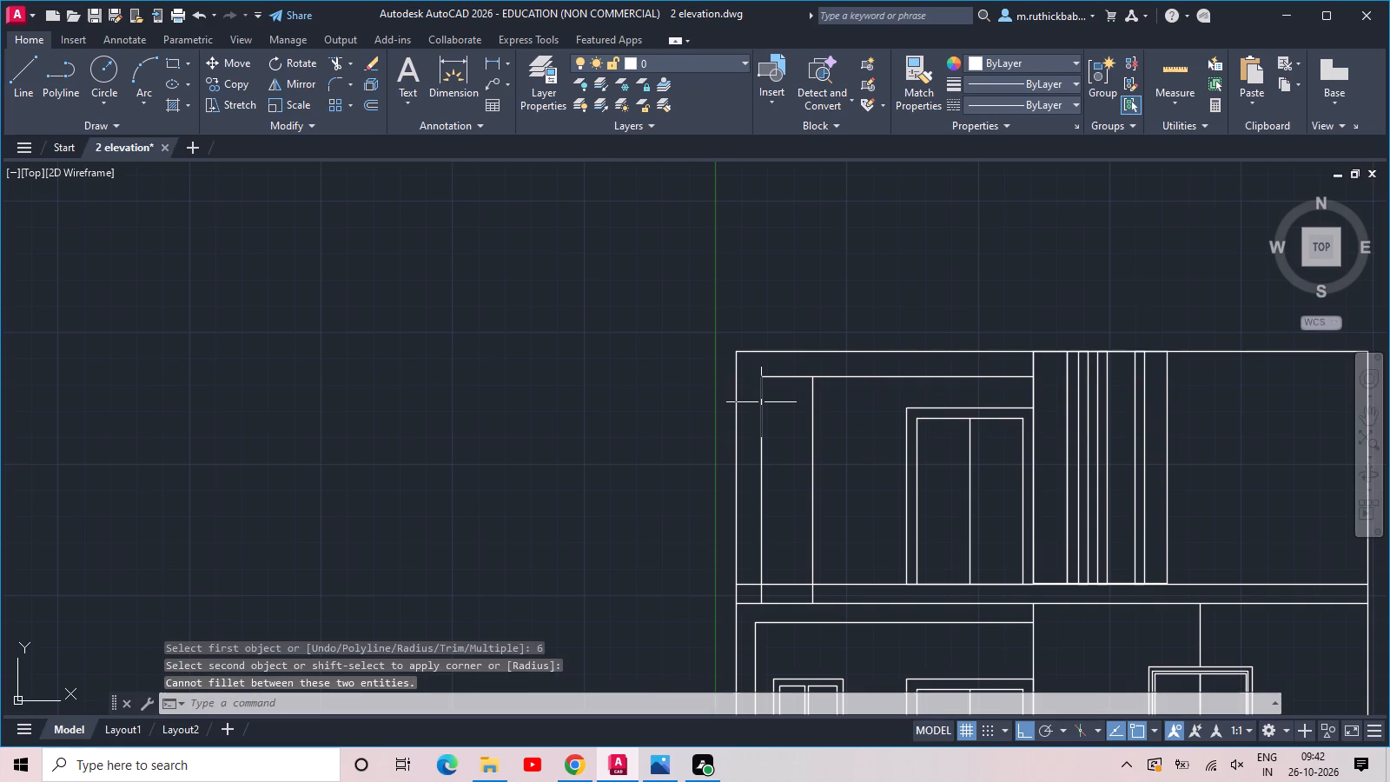
Explode the upper storey's inset border polyline into separate lines.
{"action": "key", "text": "grave"}
{"action": "left_click", "coordinate": [778, 396]}
{"action": "left_click", "coordinate": [753, 366]}
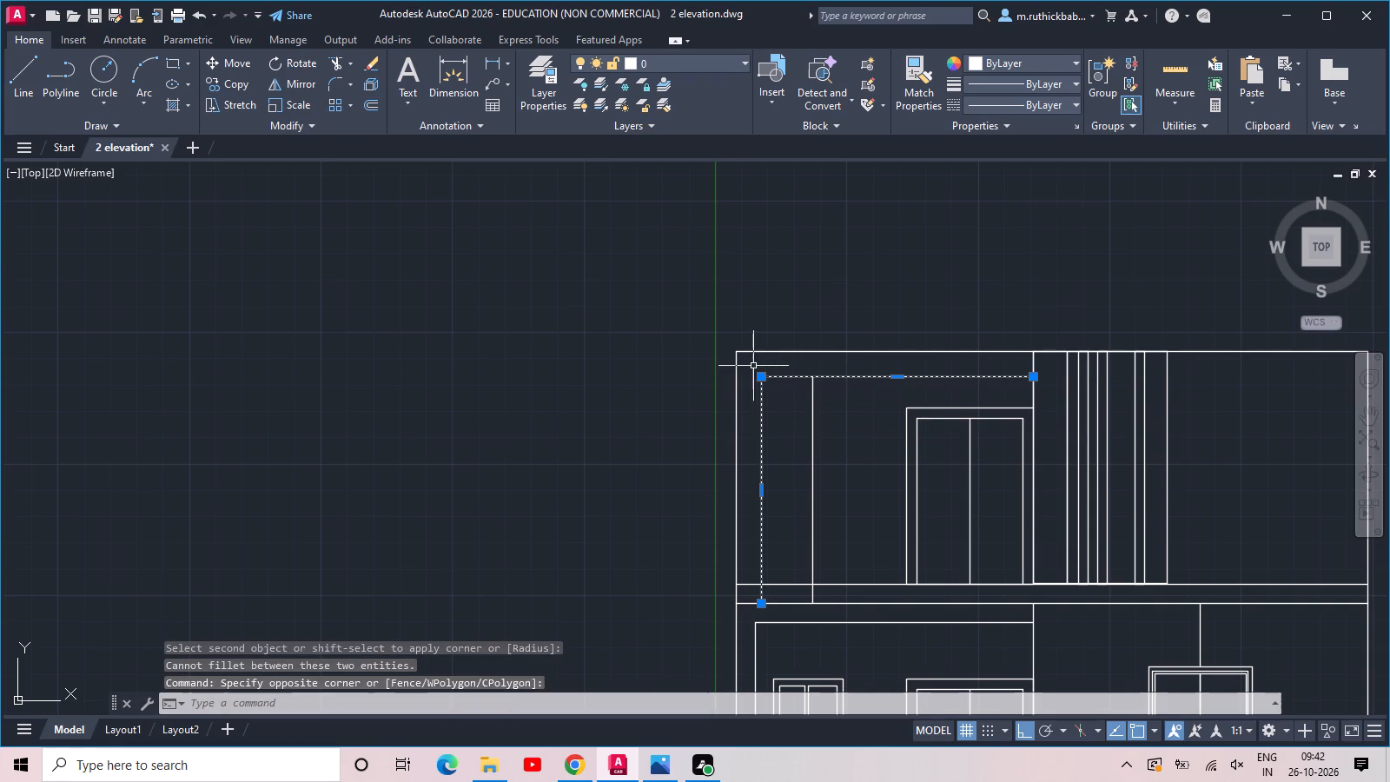
{"action": "type", "text": "x"}
{"action": "key", "text": "space"}
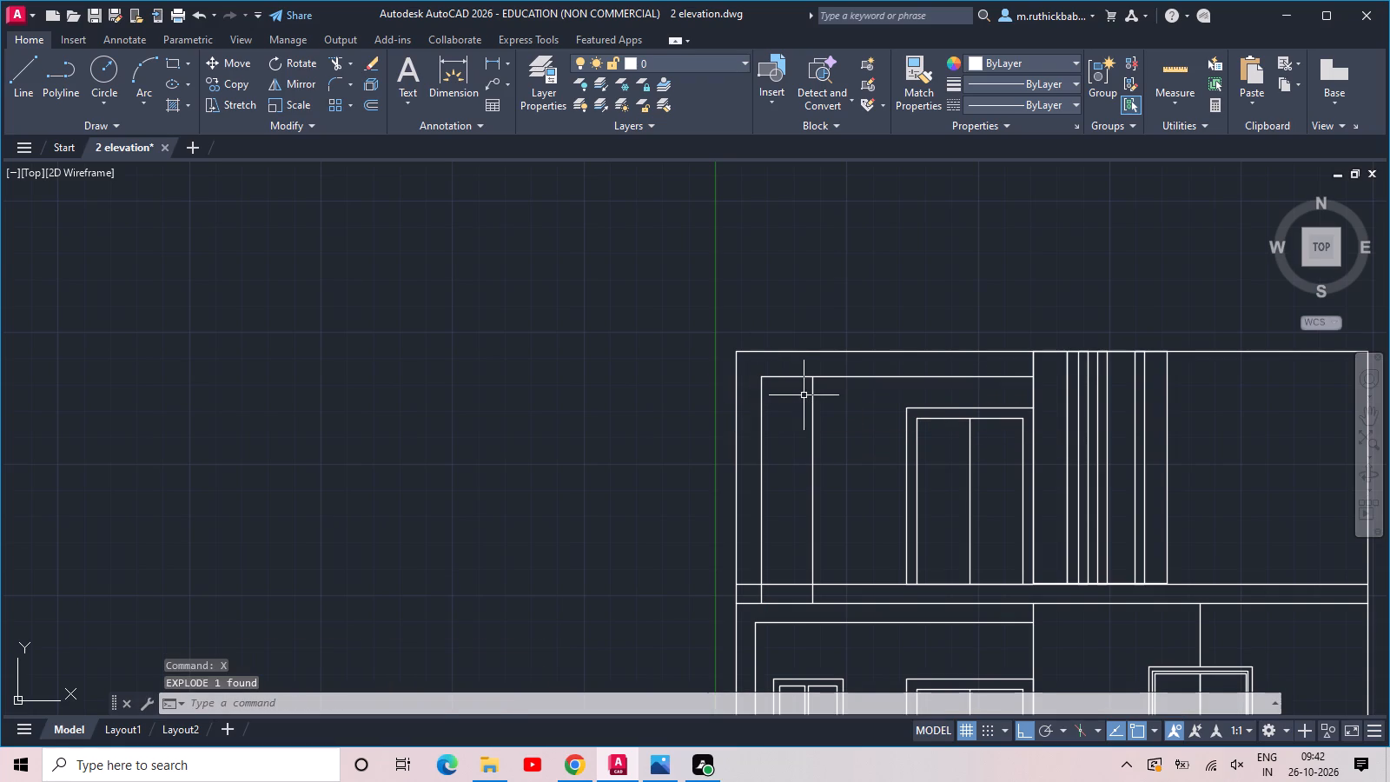
Fillet the inset border's left vertical with the upper storey's top outline at a 24" radius, with Multiple and No trim set.
{"action": "type", "text": "f"}
{"action": "key", "text": "space"}
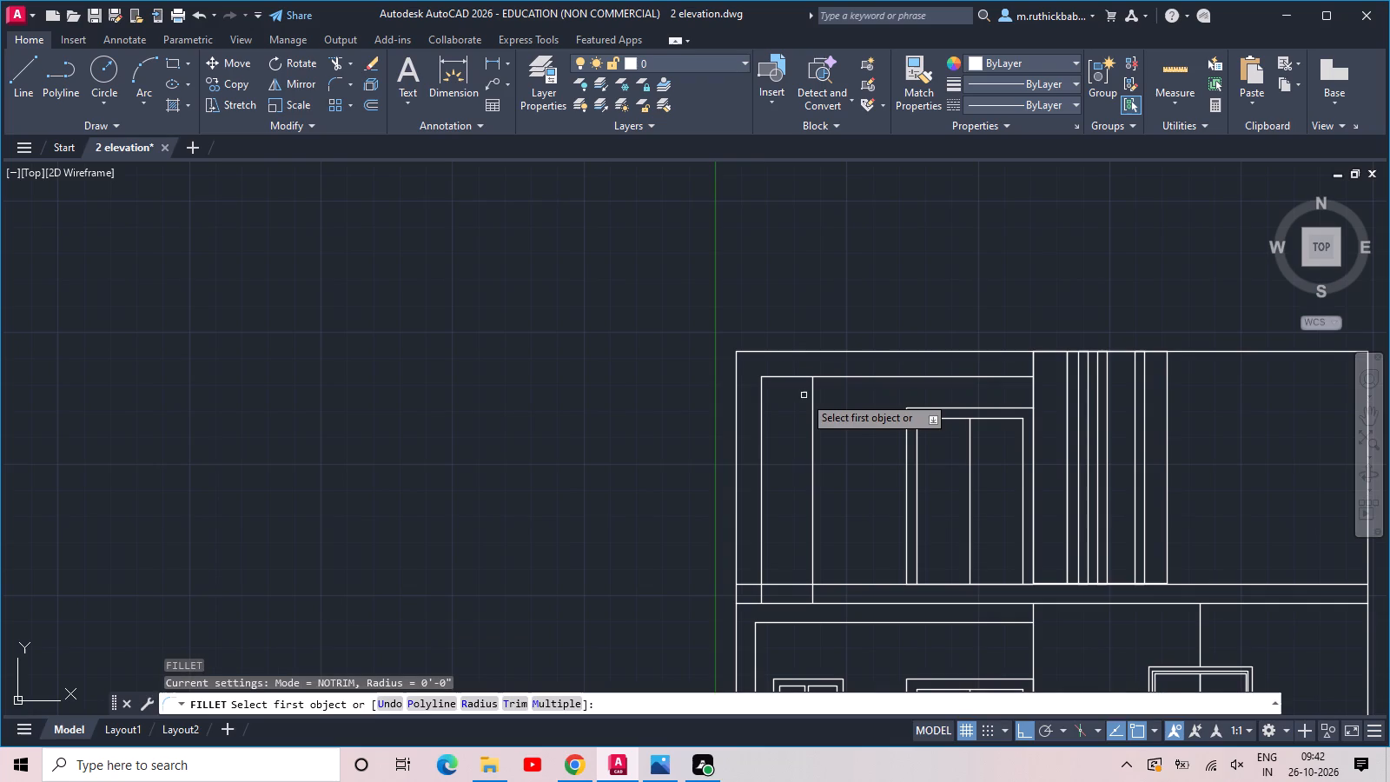
{"action": "left_click", "coordinate": [558, 700]}
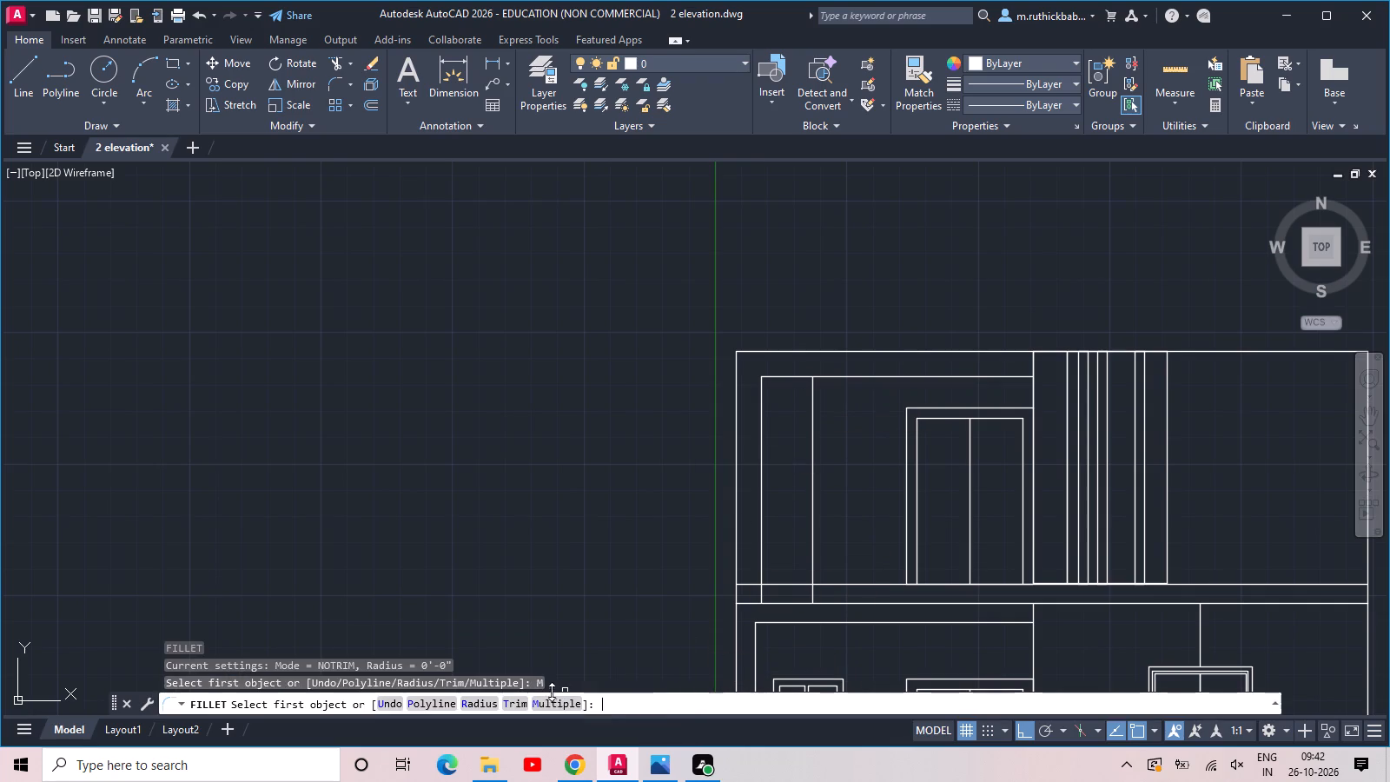
{"action": "left_click", "coordinate": [506, 699]}
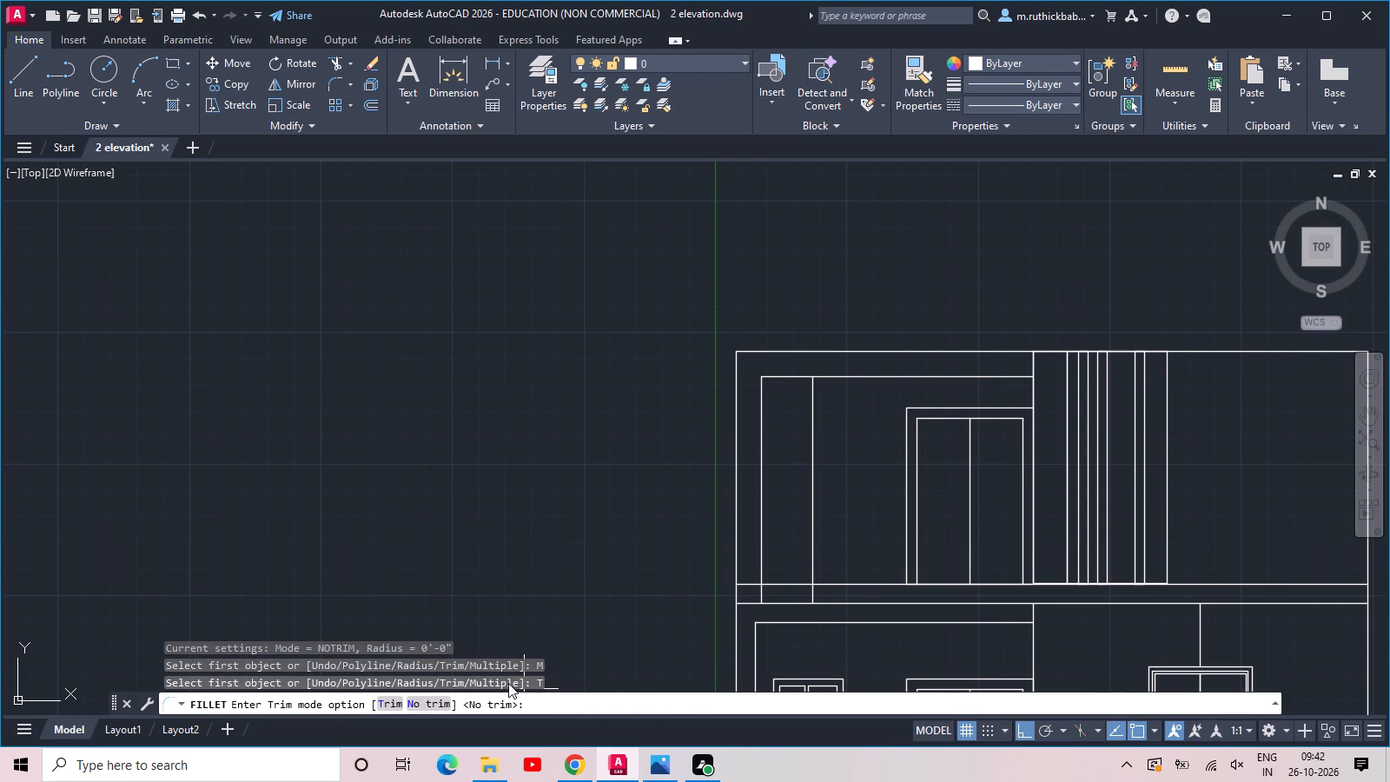
{"action": "left_click", "coordinate": [477, 710]}
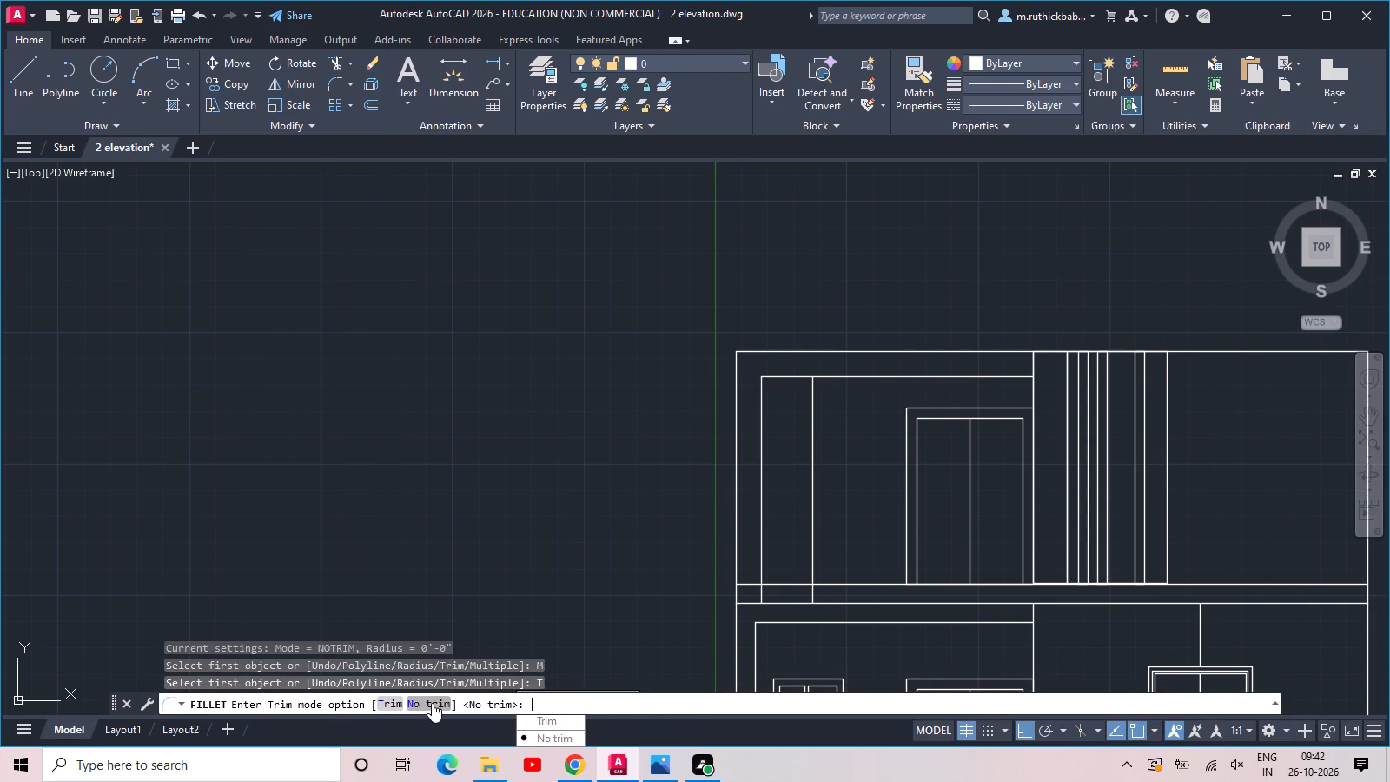
{"action": "left_click", "coordinate": [430, 702]}
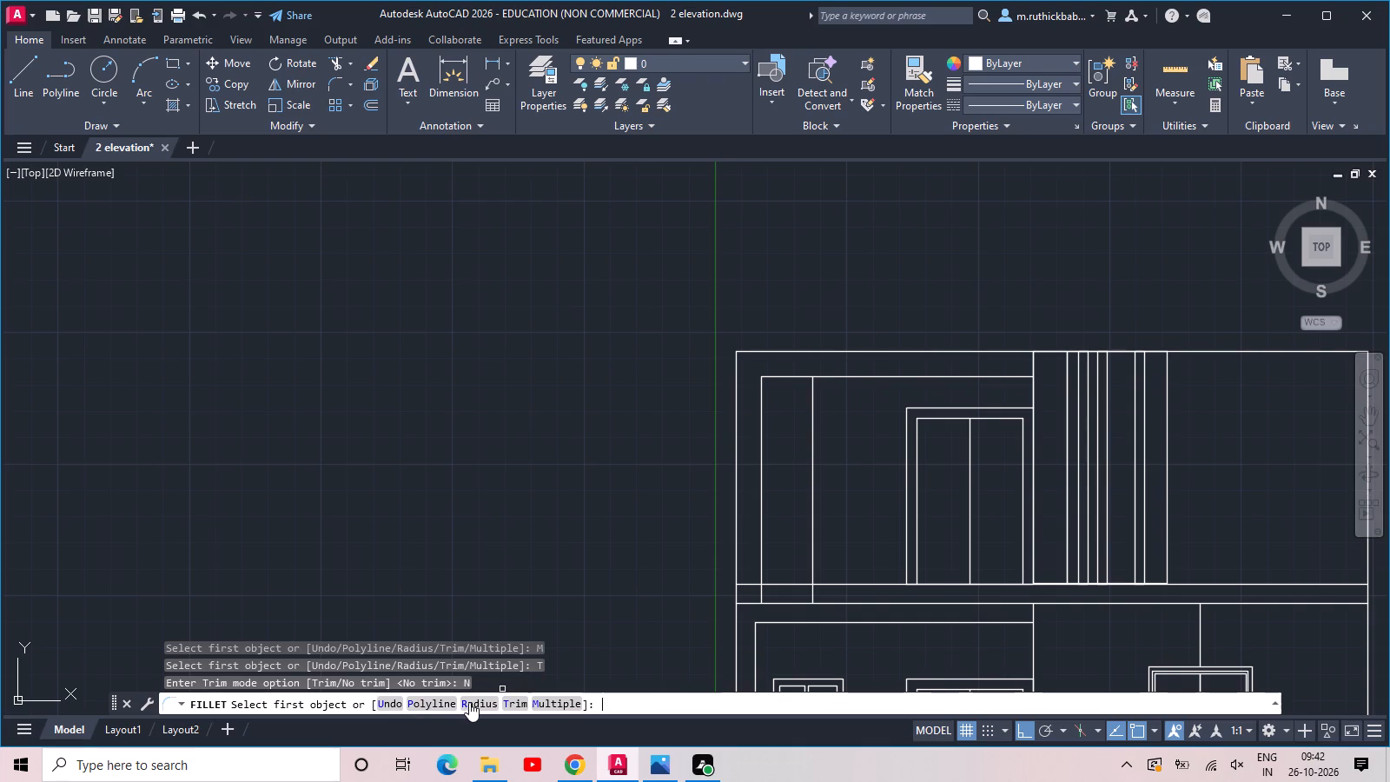
{"action": "left_click", "coordinate": [469, 702]}
{"action": "type", "text": "6"}
{"action": "key", "text": "space"}
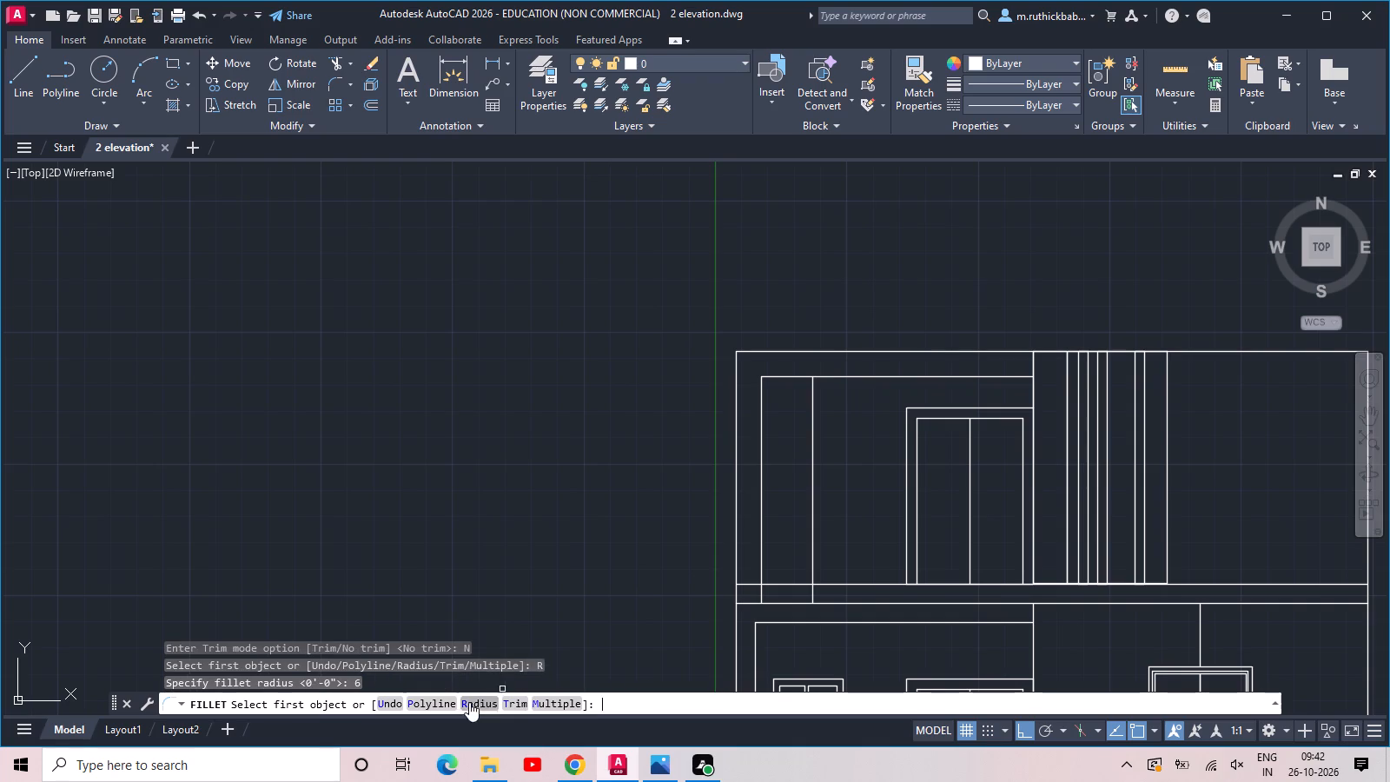
{"action": "left_click", "coordinate": [763, 424]}
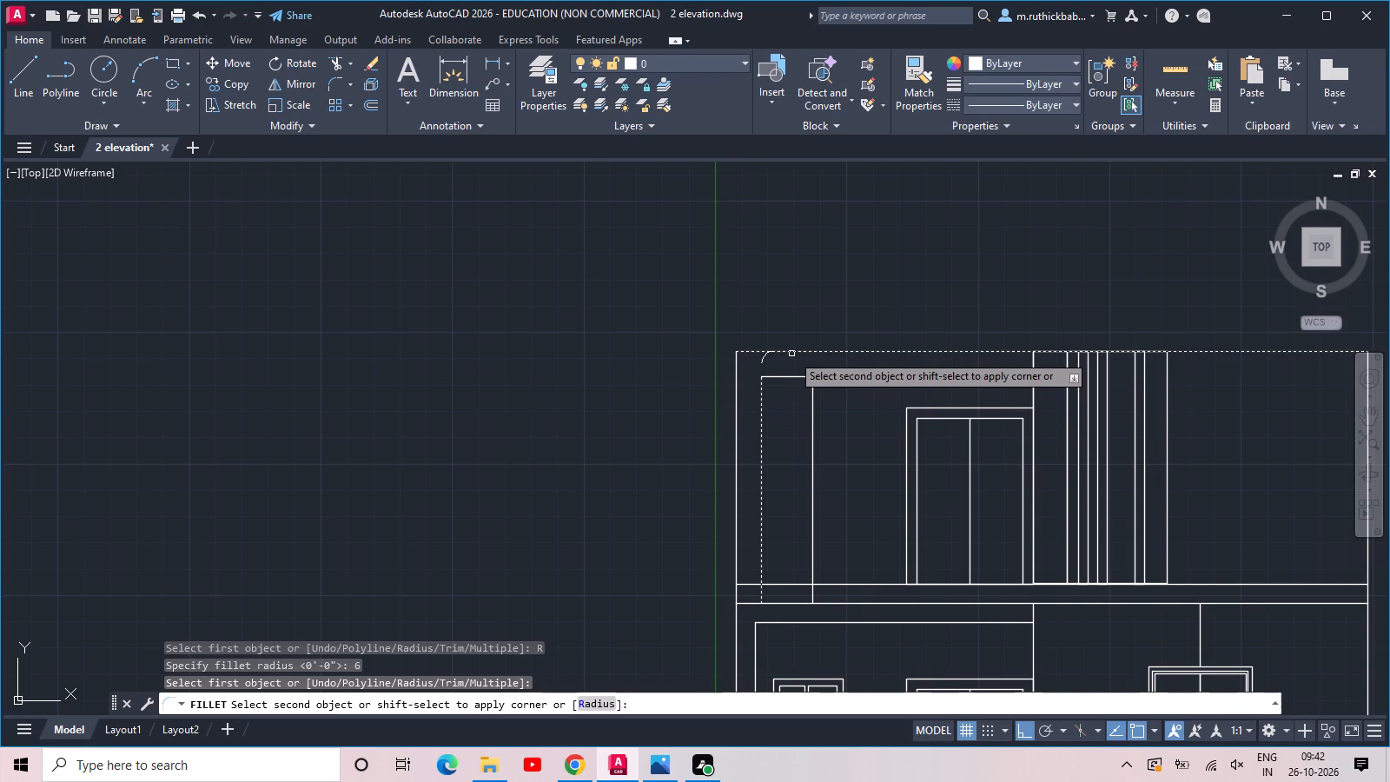
{"action": "left_click", "coordinate": [599, 703]}
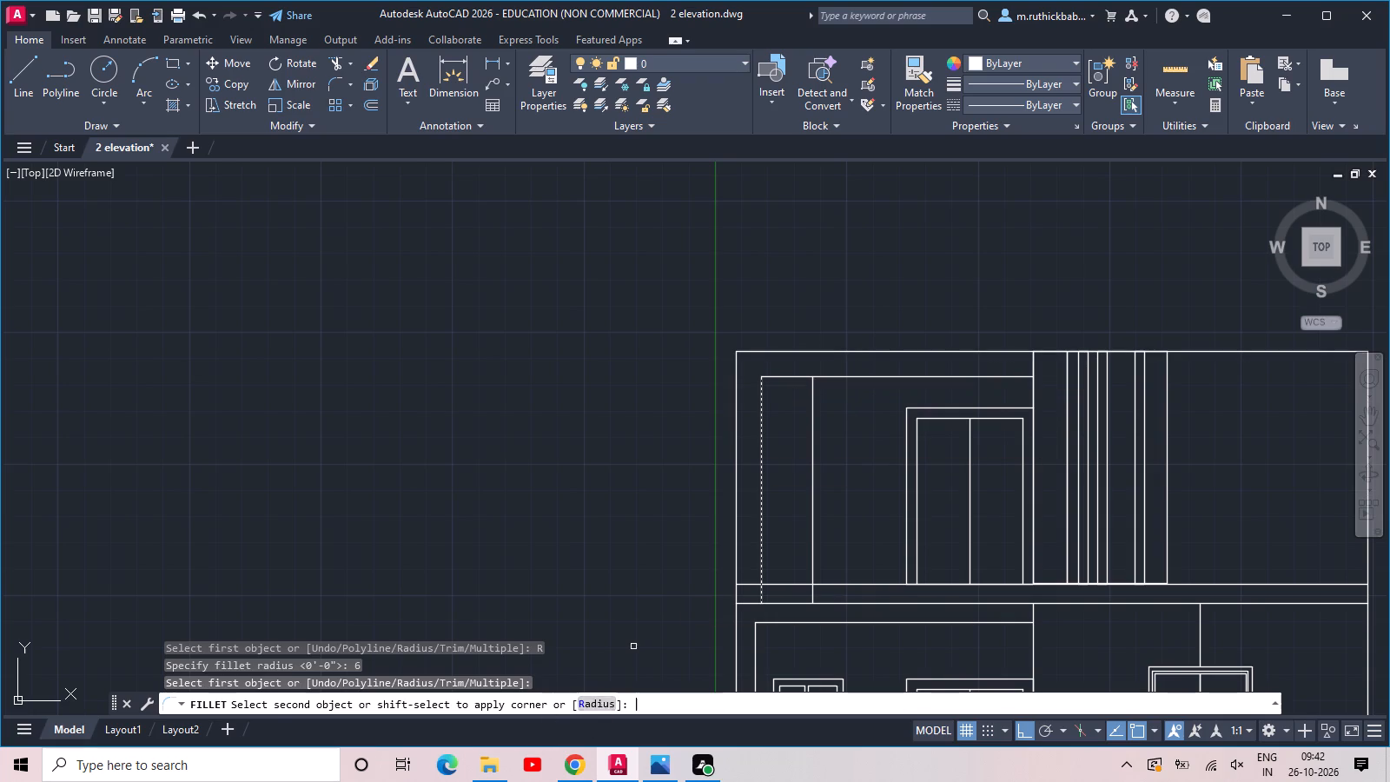
{"action": "type", "text": "12"}
{"action": "key", "text": "space"}
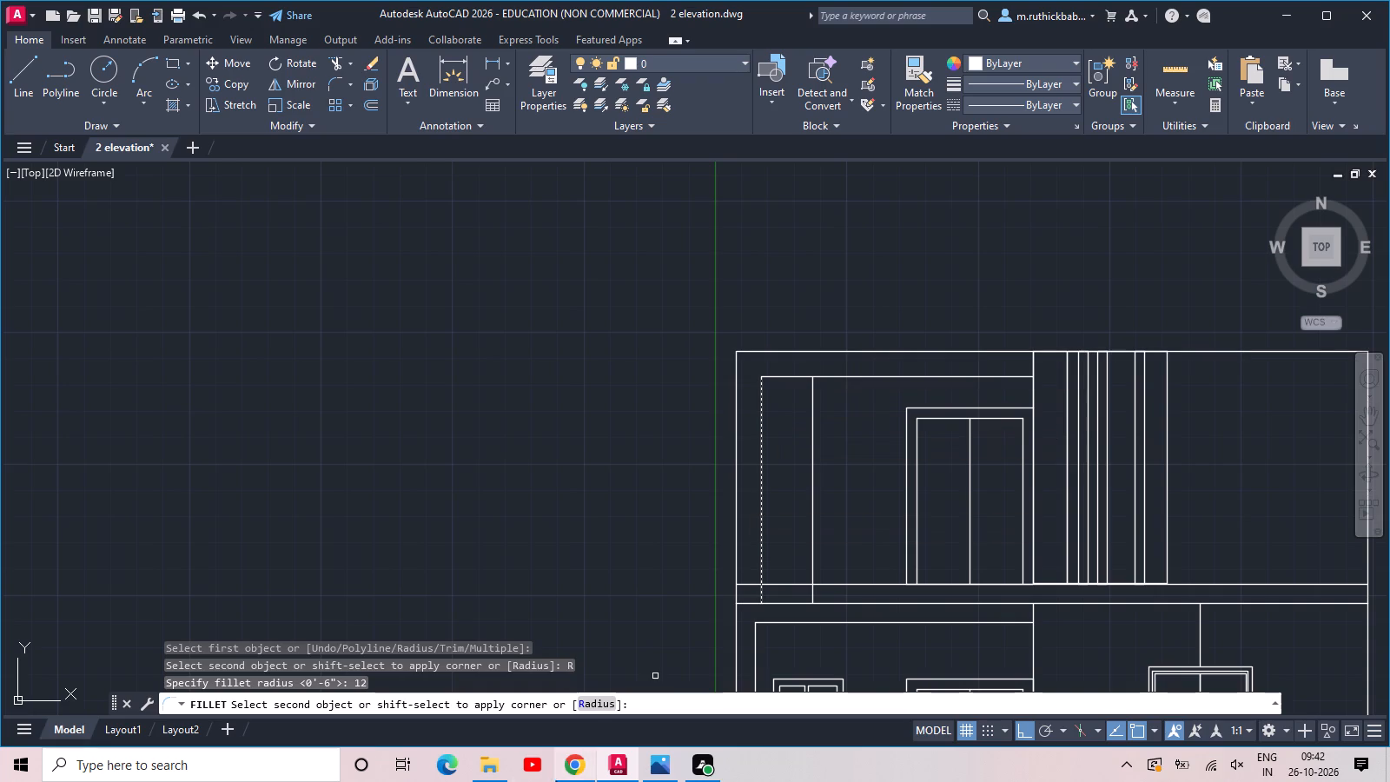
{"action": "left_click", "coordinate": [595, 708]}
{"action": "type", "text": "24"}
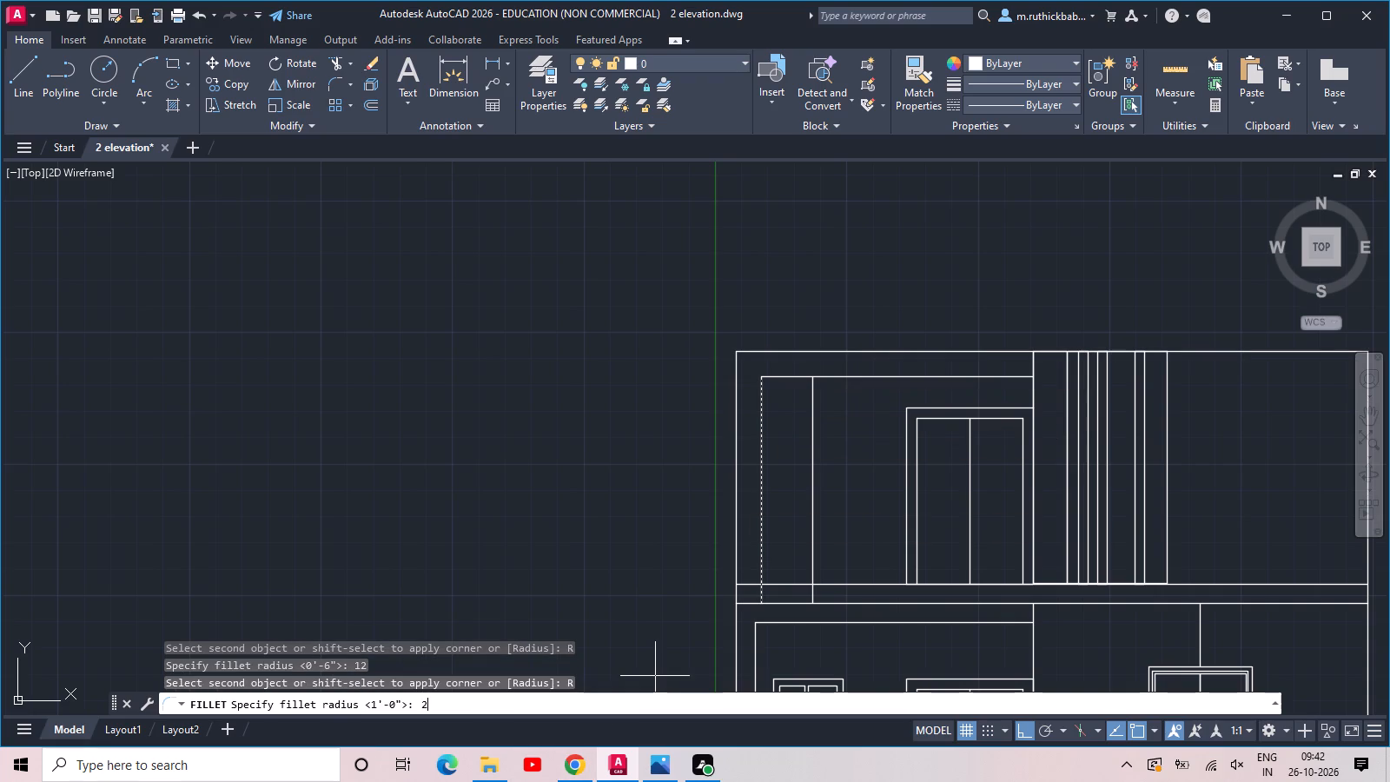
{"action": "key", "text": "space"}
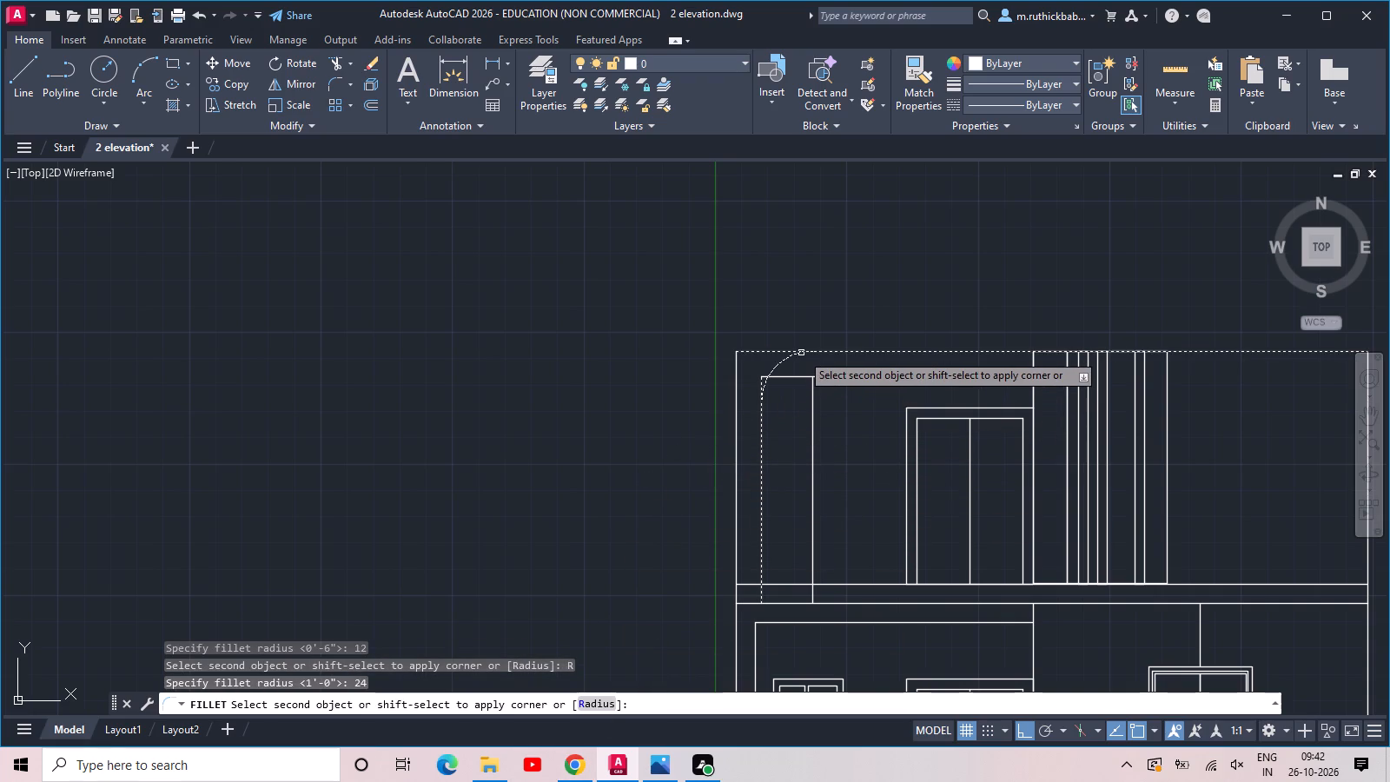
{"action": "left_click", "coordinate": [801, 353]}
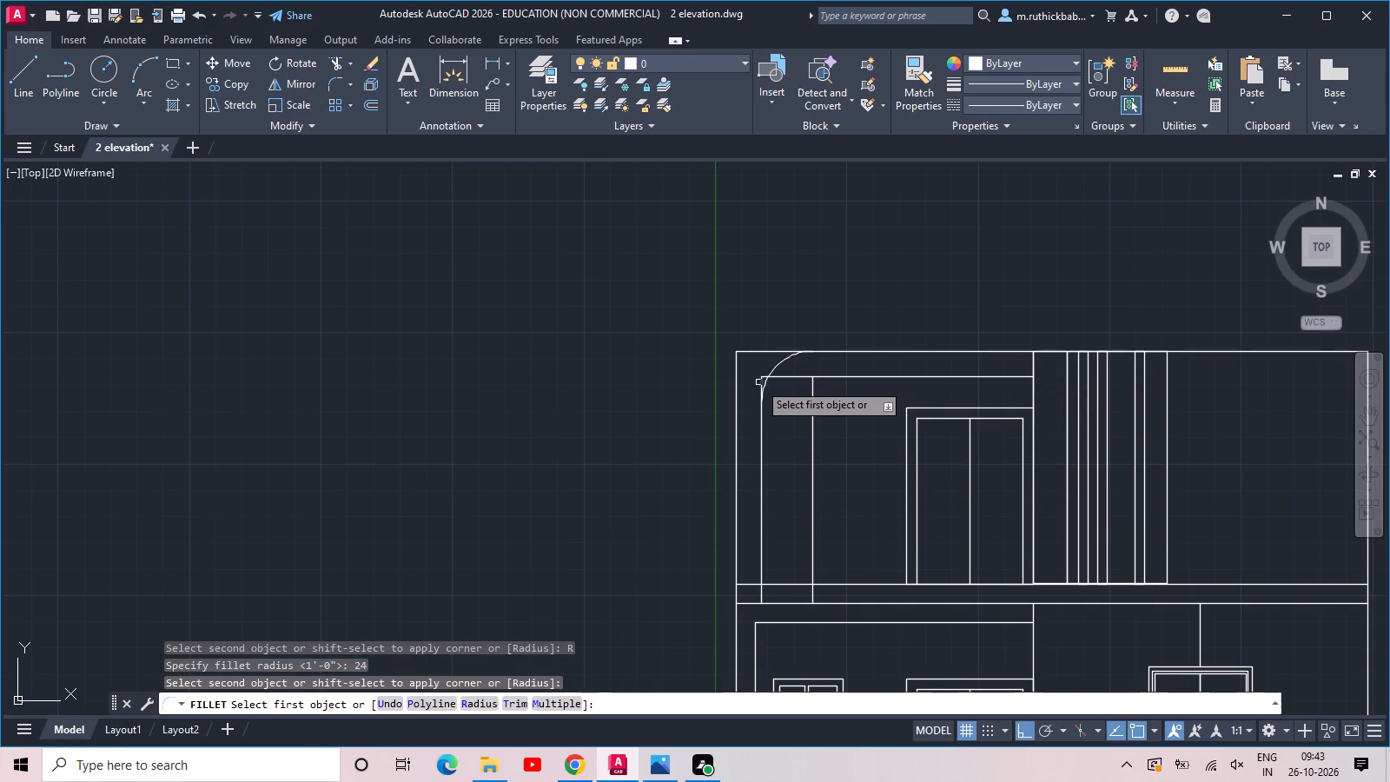
{"action": "scroll", "coordinate": [758, 384], "scroll_direction": "up", "scroll_amount": 3}
{"action": "key", "text": "Escape"}
Trim the border's leftover corner outside the new arc and the horizontal piece between the arc and the inner vertical line.
{"action": "type", "text": "tr"}
{"action": "key", "text": "space"}
{"action": "left_click", "coordinate": [736, 414]}
{"action": "left_click", "coordinate": [784, 350]}
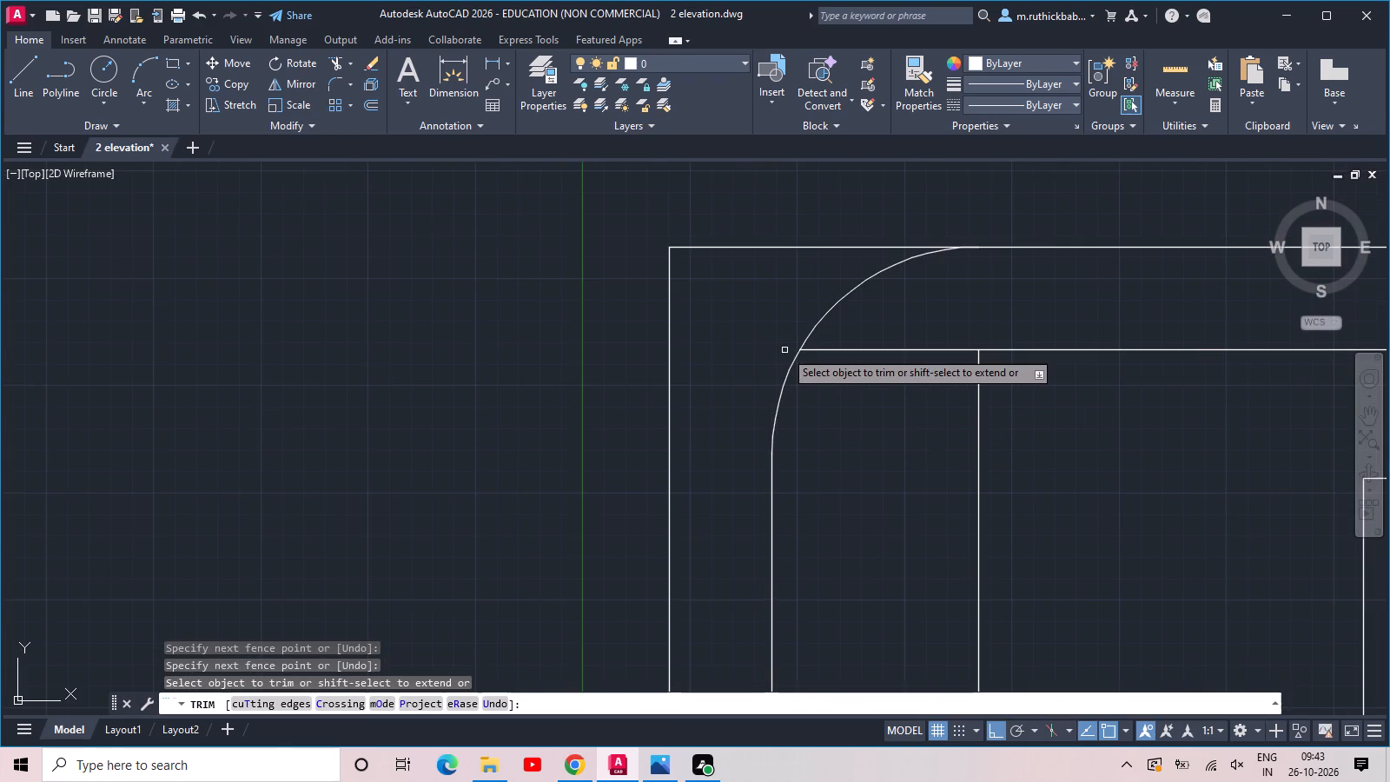
{"action": "scroll", "coordinate": [784, 350], "scroll_direction": "down", "scroll_amount": 1}
{"action": "left_click", "coordinate": [854, 367]}
{"action": "left_click", "coordinate": [859, 341]}
{"action": "scroll", "coordinate": [859, 341], "scroll_direction": "down", "scroll_amount": 2}
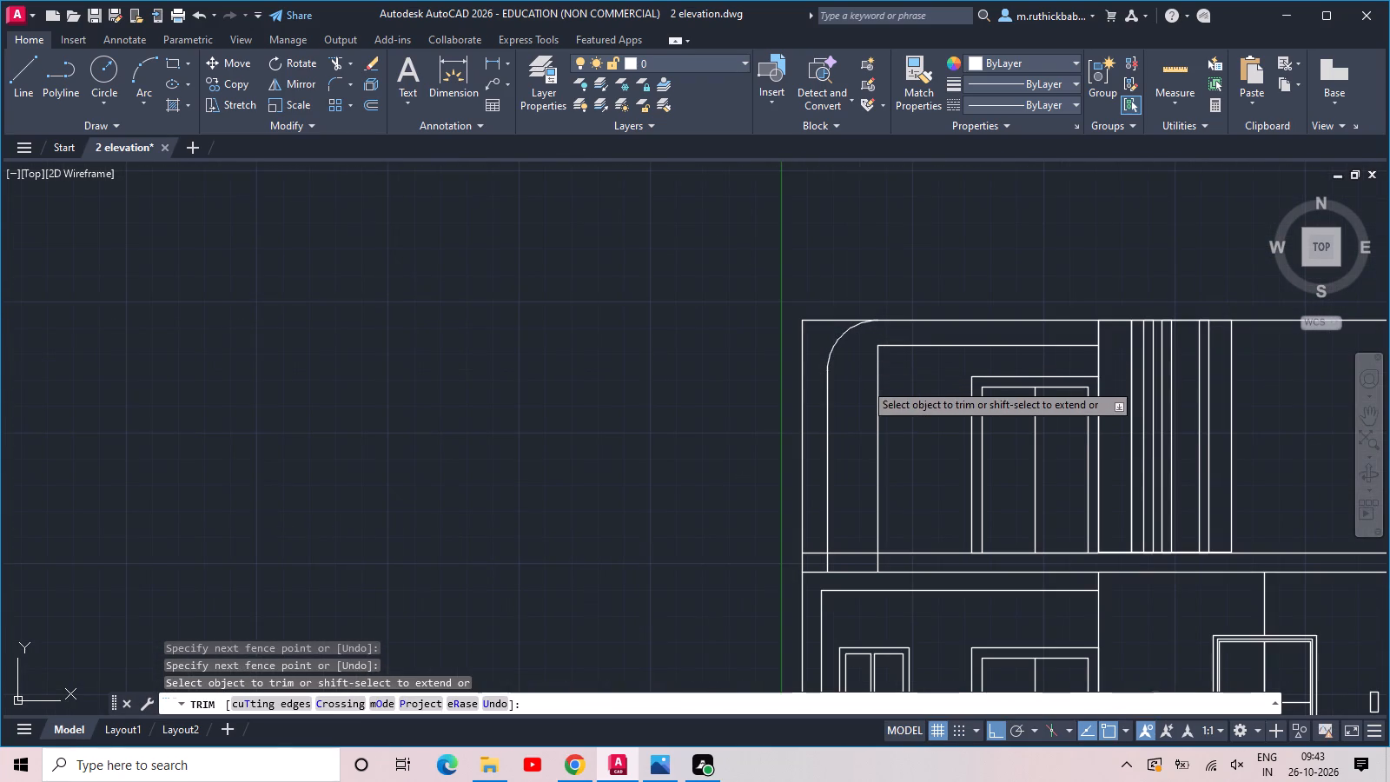
{"action": "key", "text": "Escape"}
Fillet the inner vertical line with the inset border's horizontal line at a 12" radius.
{"action": "middle_click_drag", "start_coordinate": [879, 371], "coordinate": [856, 395]}
{"action": "scroll", "coordinate": [851, 397], "scroll_direction": "up", "scroll_amount": 1}
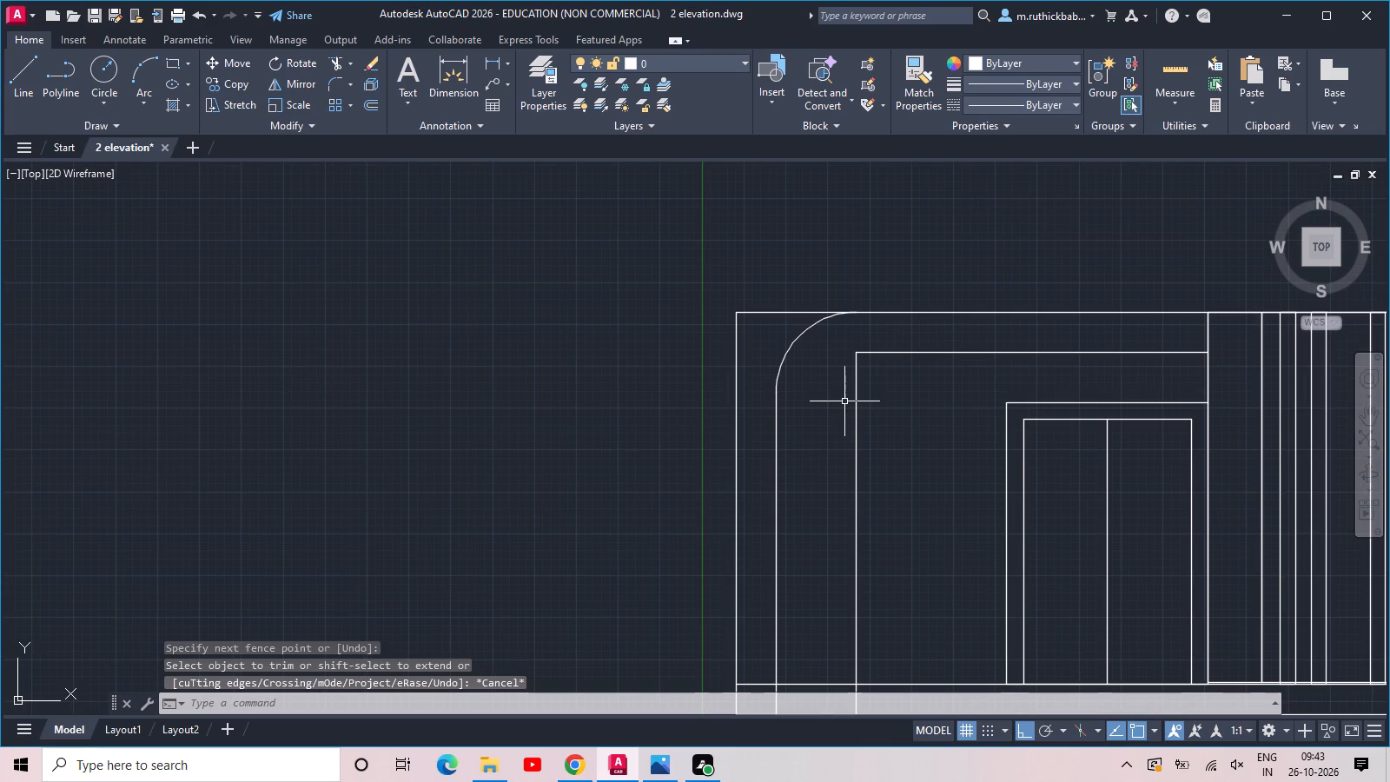
{"action": "type", "text": "f"}
{"action": "key", "text": "space"}
{"action": "type", "text": "12"}
{"action": "key", "text": "space"}
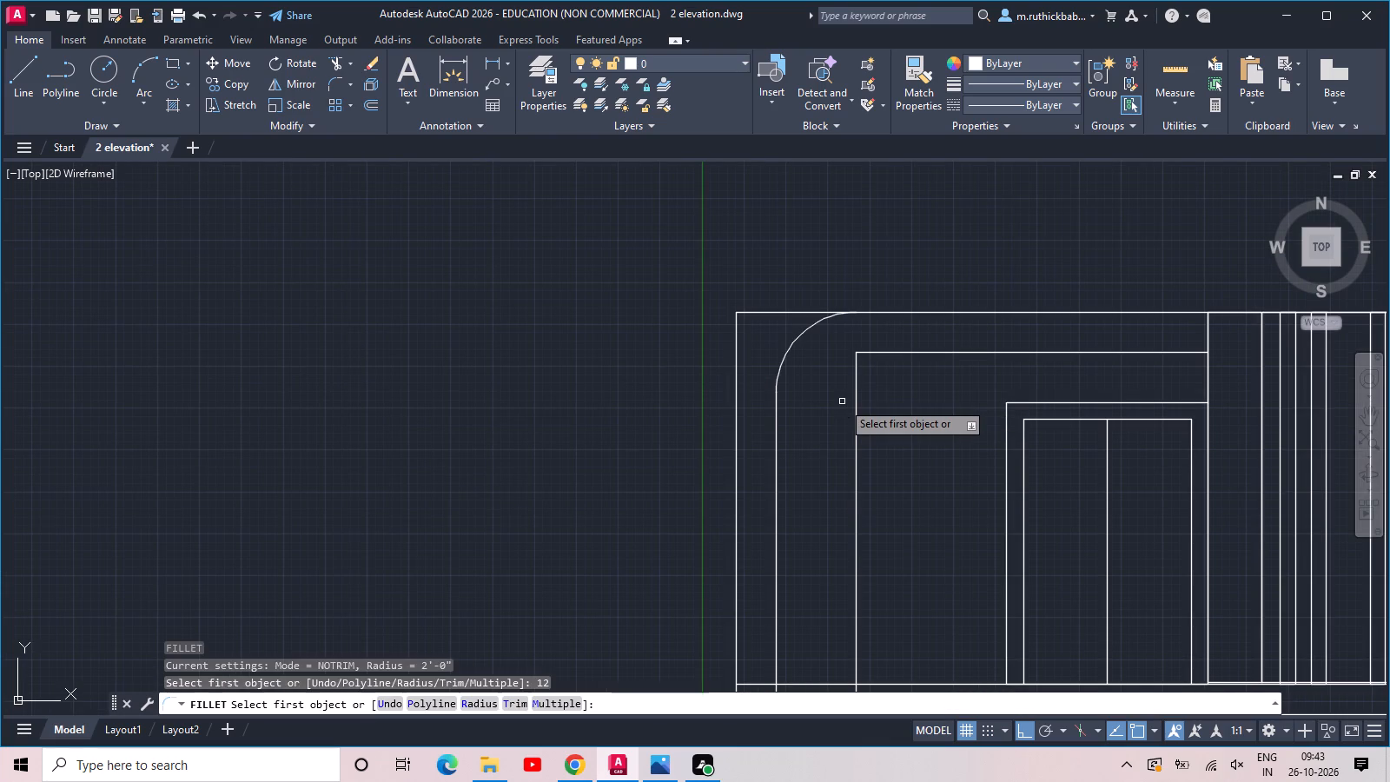
{"action": "left_click", "coordinate": [462, 699]}
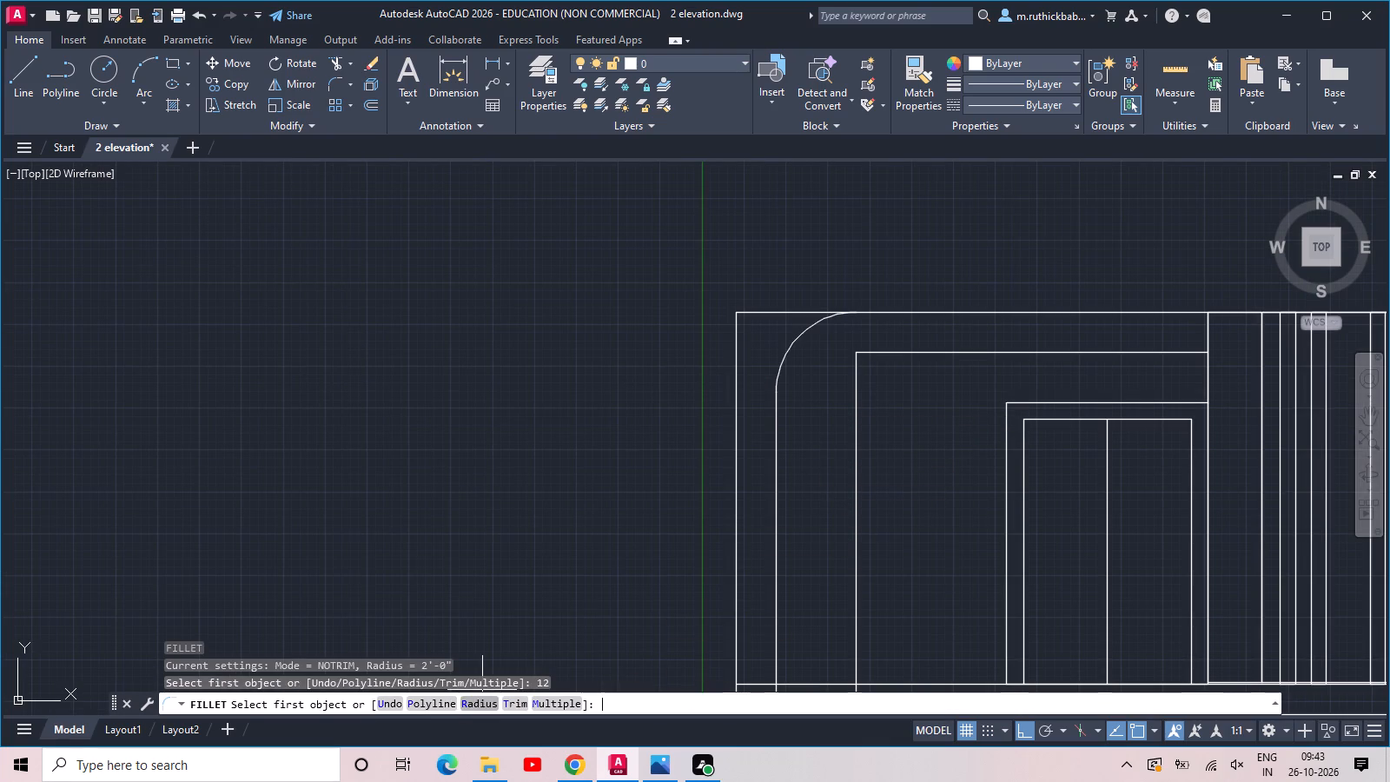
{"action": "type", "text": "12"}
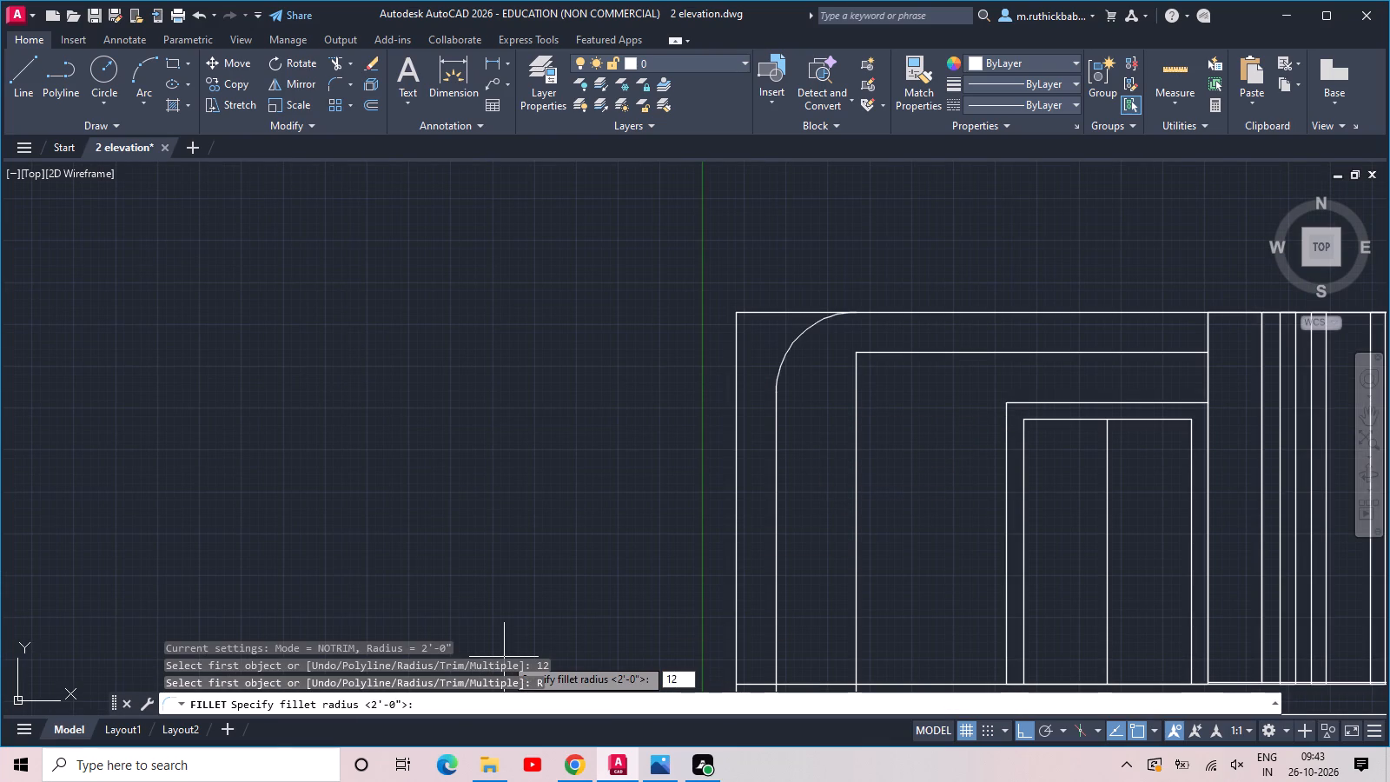
{"action": "key", "text": "space"}
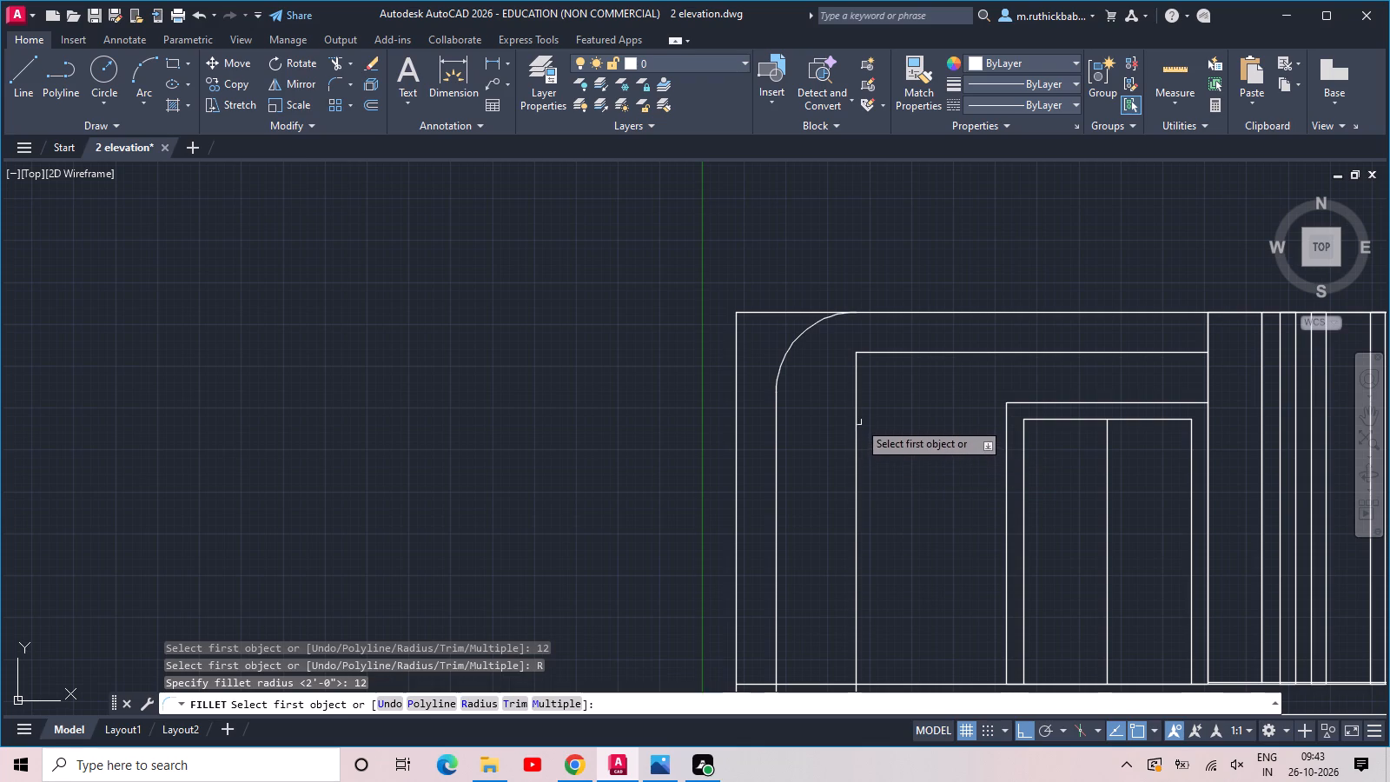
{"action": "left_click", "coordinate": [856, 419]}
{"action": "left_click", "coordinate": [889, 352]}
{"action": "key", "text": "Escape"}
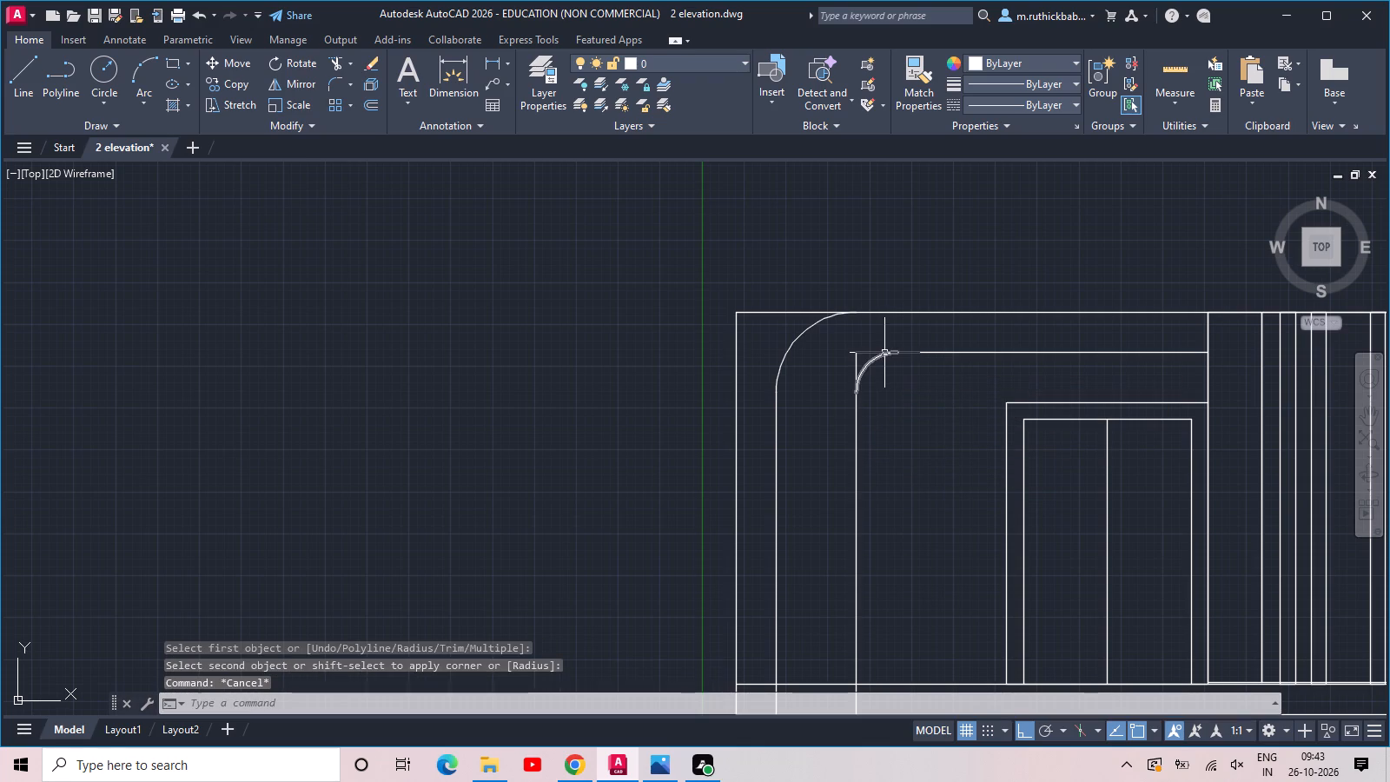
Trim the two corner stubs outside the 12" inner arc.
{"action": "type", "text": "tr"}
{"action": "key", "text": "space"}
{"action": "left_click", "coordinate": [875, 343]}
{"action": "left_click", "coordinate": [850, 373]}
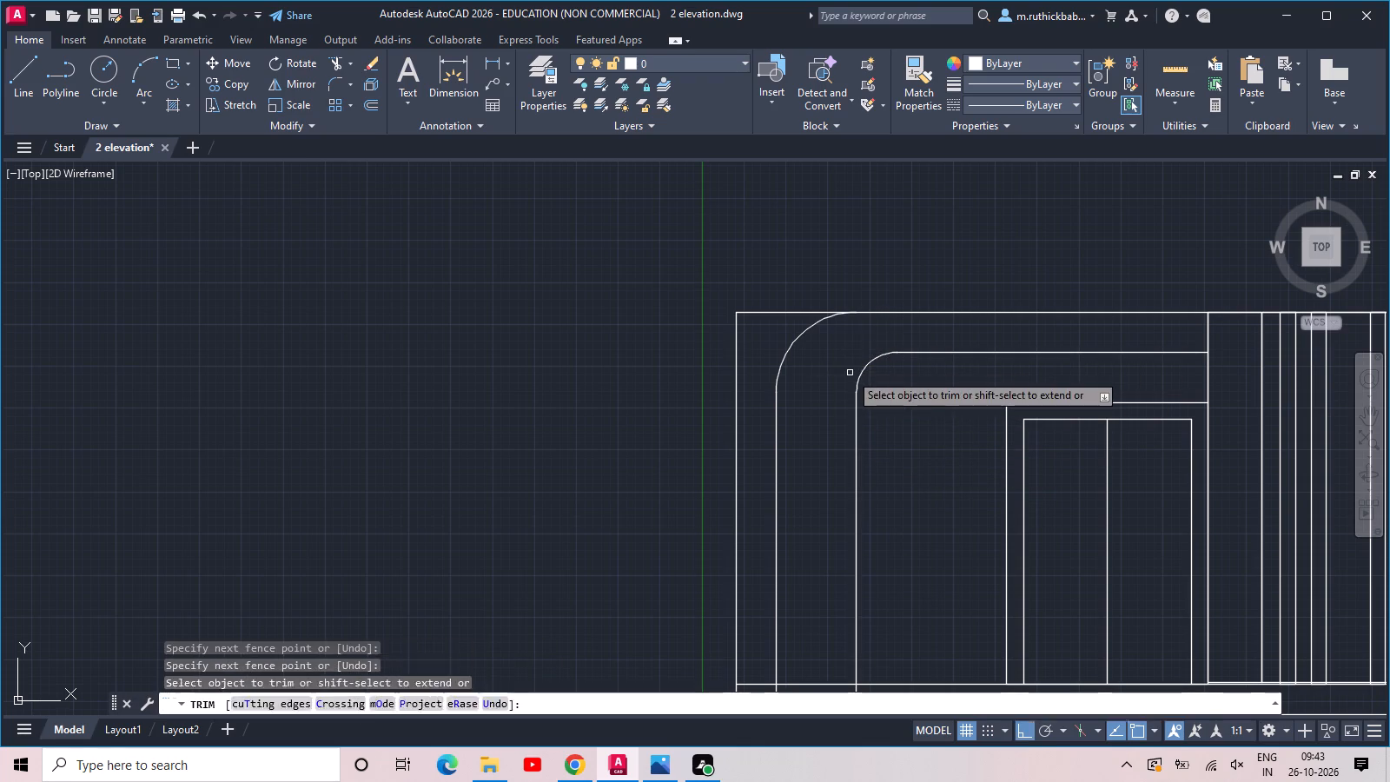
{"action": "key", "text": "Escape"}
Trim the two curved-border verticals where they cross the floor band below the upper storey.
{"action": "scroll", "coordinate": [849, 373], "scroll_direction": "down", "scroll_amount": 2}
{"action": "middle_click_drag", "start_coordinate": [838, 432], "coordinate": [820, 466]}
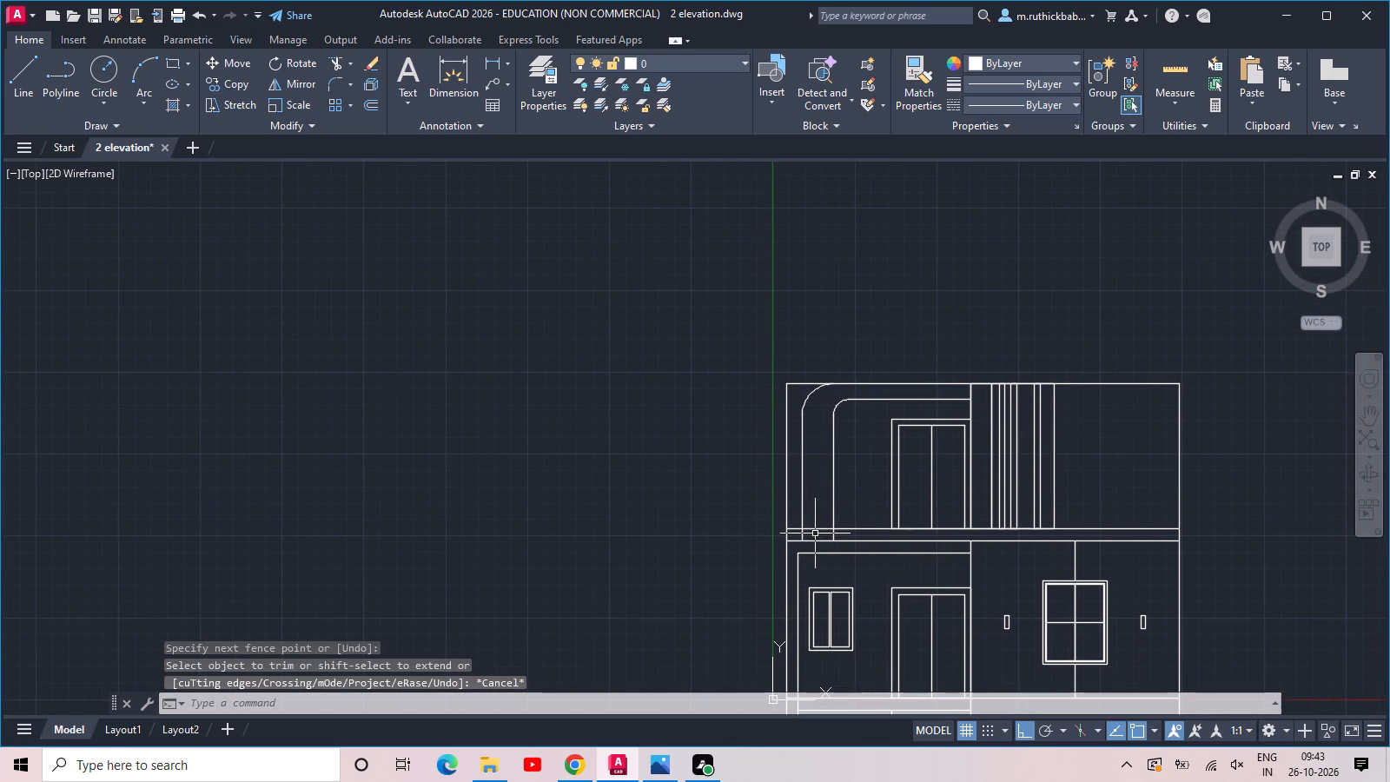
{"action": "scroll", "coordinate": [815, 533], "scroll_direction": "up", "scroll_amount": 2}
{"action": "key", "text": "space"}
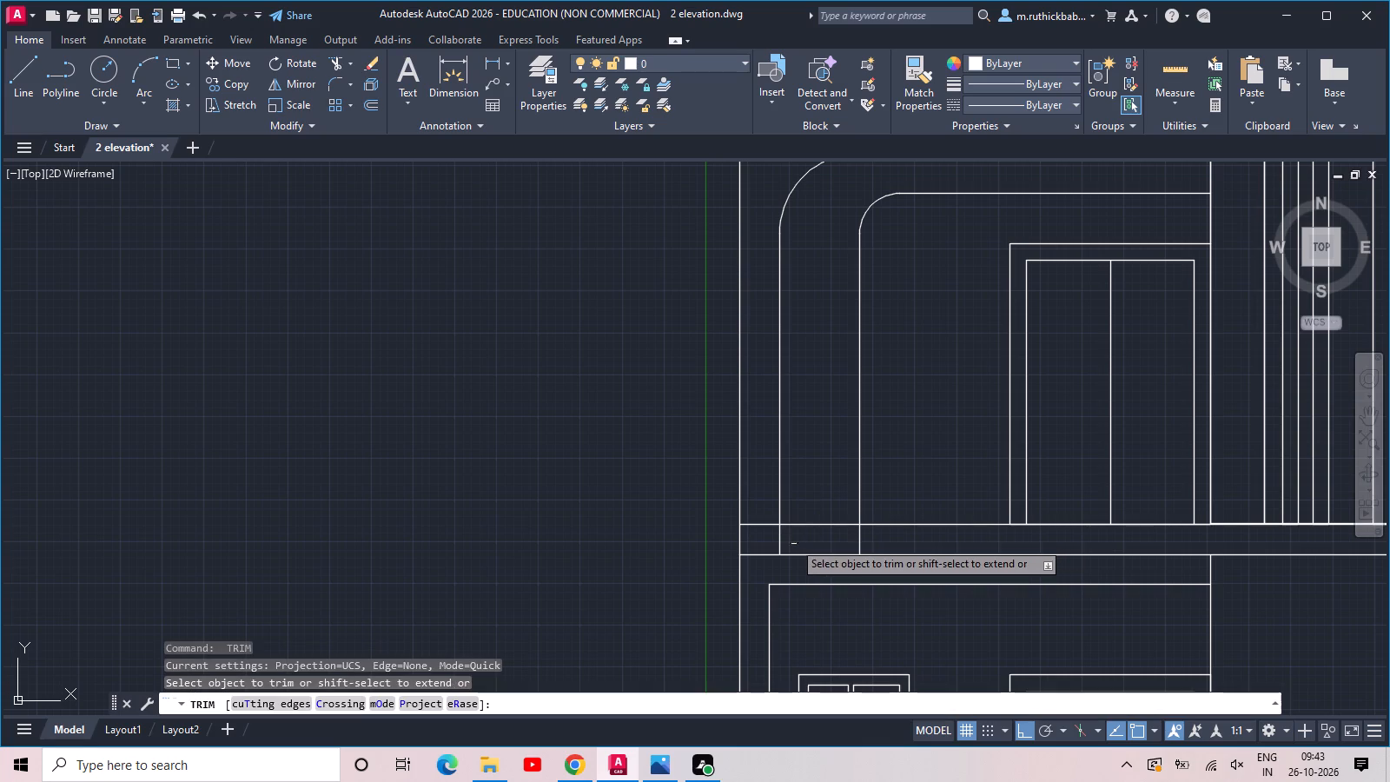
{"action": "left_click", "coordinate": [768, 545]}
{"action": "left_click", "coordinate": [947, 540]}
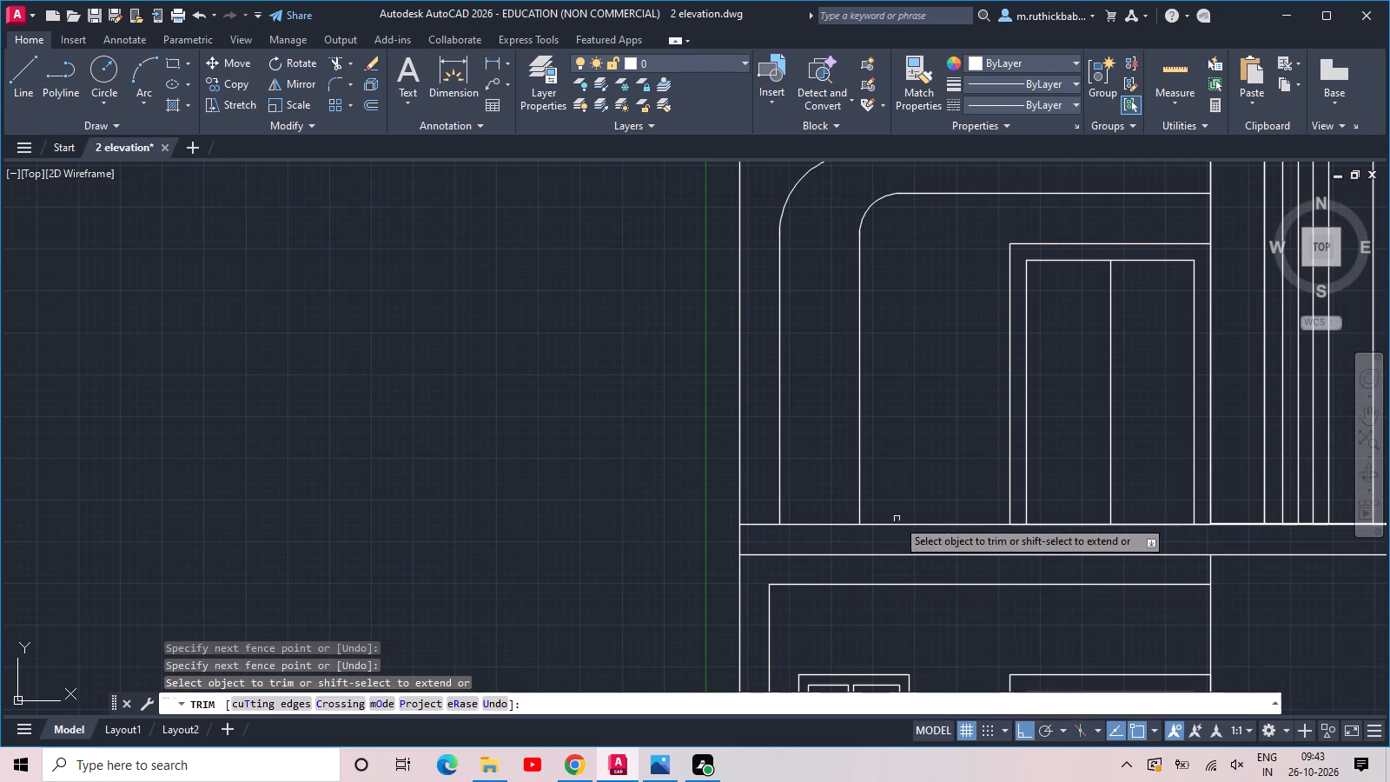
{"action": "key", "text": "Escape"}
Draw a narrow rectangle about 4" wide and 5'-7" tall, standing on the floor line between the two curved-border verticals.
{"action": "middle_click_drag", "start_coordinate": [845, 528], "coordinate": [864, 565]}
{"action": "type", "text": "rec"}
{"action": "key", "text": "space"}
{"action": "left_click", "coordinate": [826, 561]}
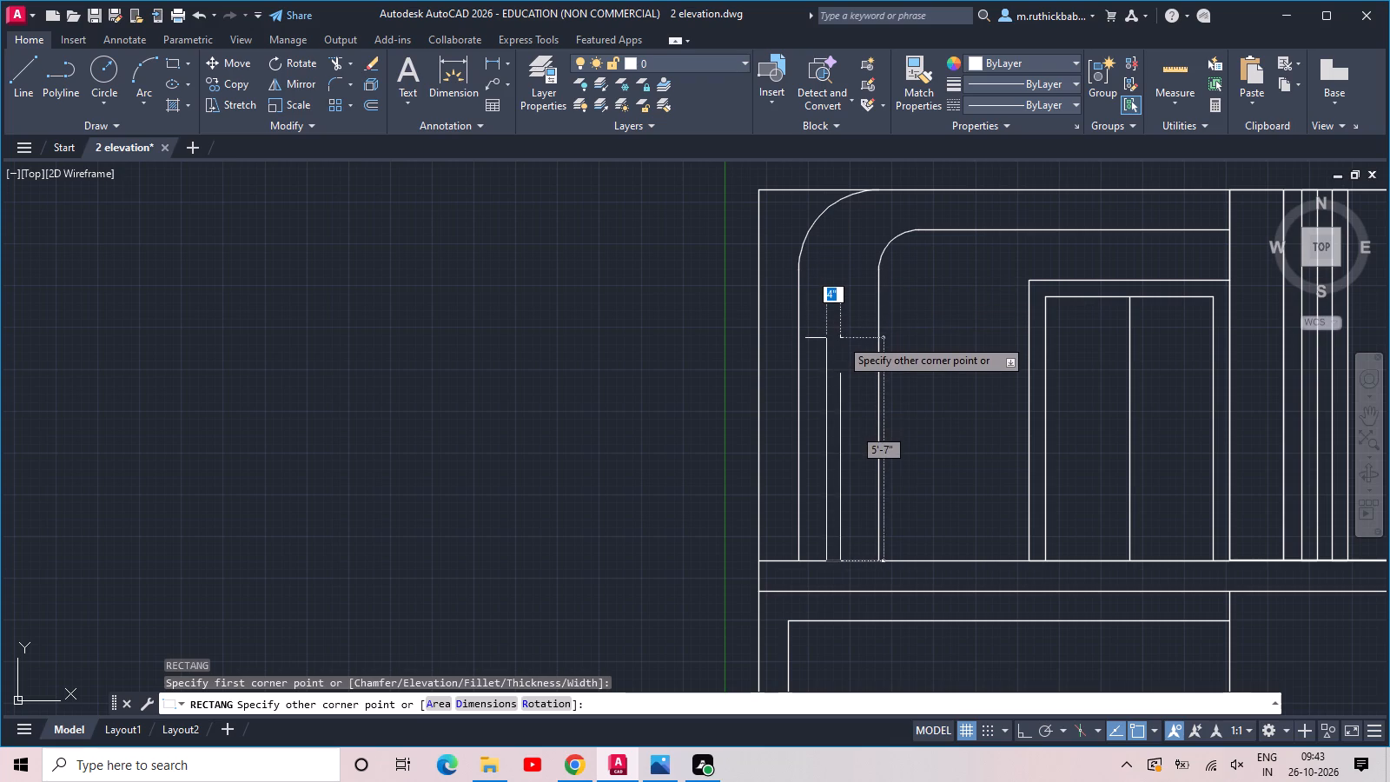
{"action": "left_click", "coordinate": [840, 338]}
Move the narrow rectangle by its centre to the midpoint between the two curved-border verticals.
{"action": "type", "text": "mov"}
{"action": "key", "text": "space"}
{"action": "left_click", "coordinate": [837, 454]}
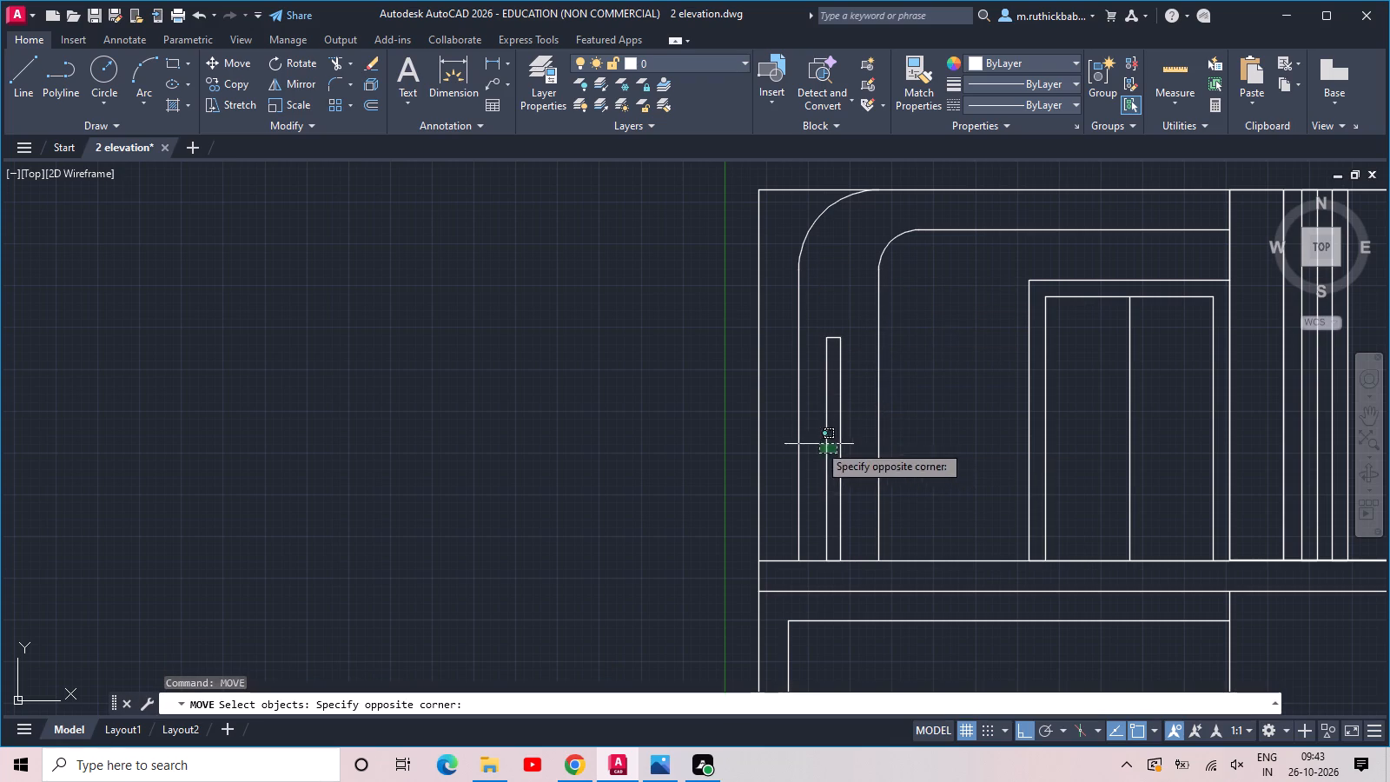
{"action": "left_click", "coordinate": [817, 442]}
{"action": "key", "text": "space"}
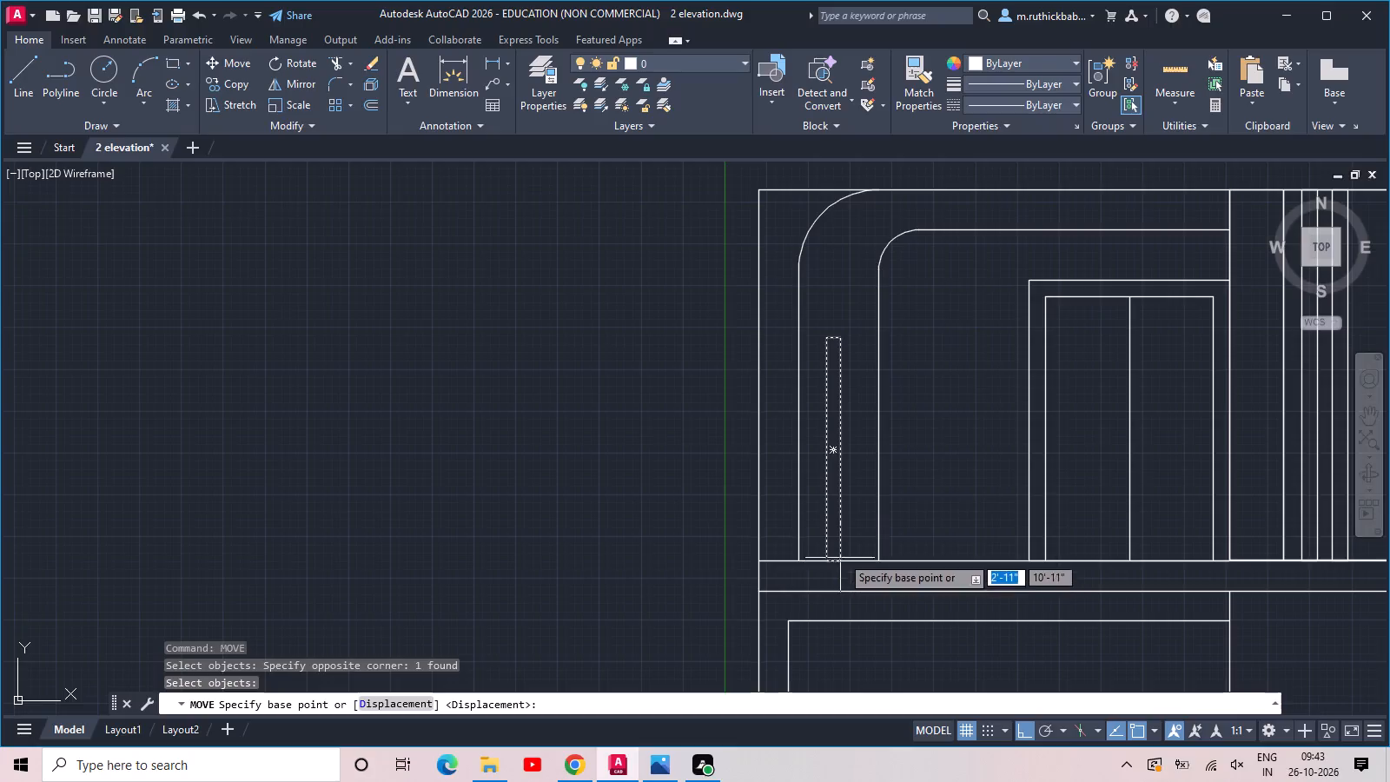
{"action": "left_click", "coordinate": [831, 452]}
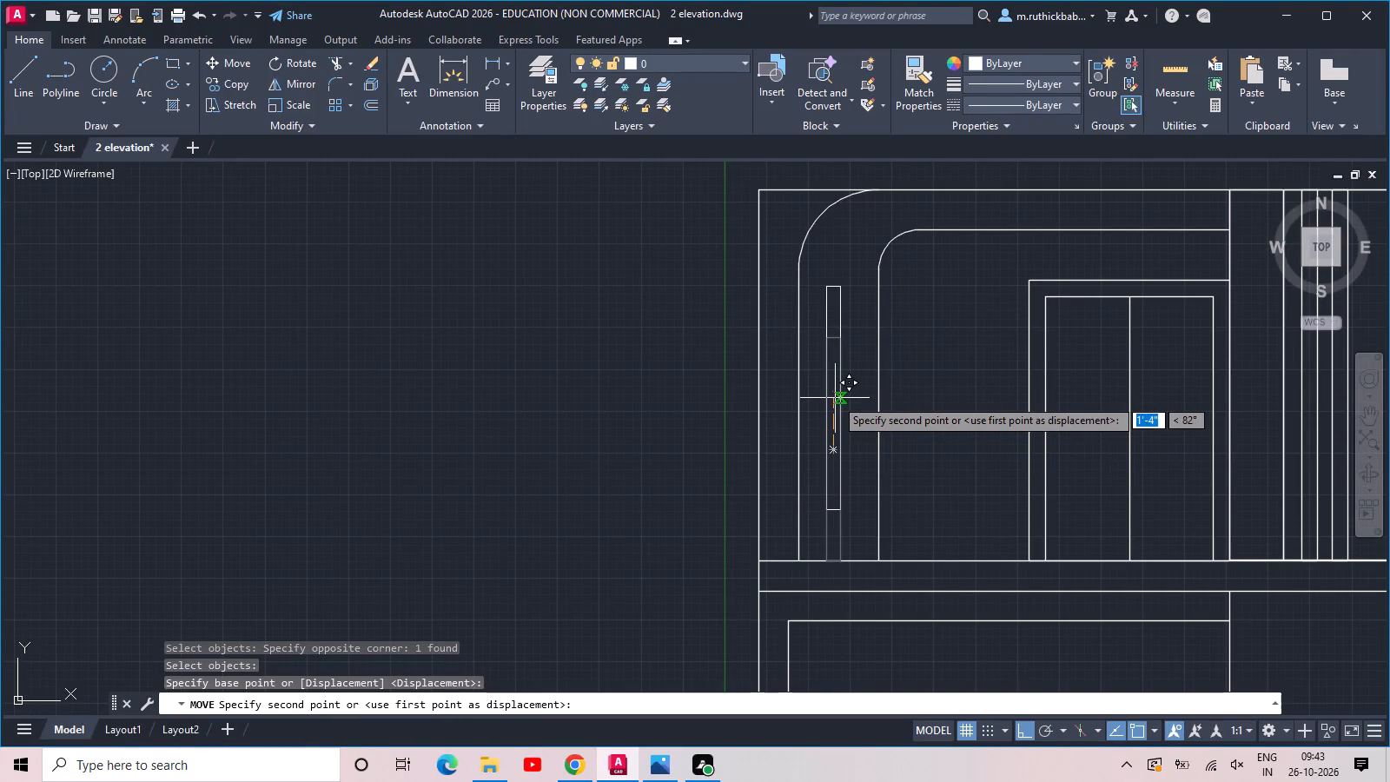
{"action": "type", "text": "m2p"}
{"action": "key", "text": "space"}
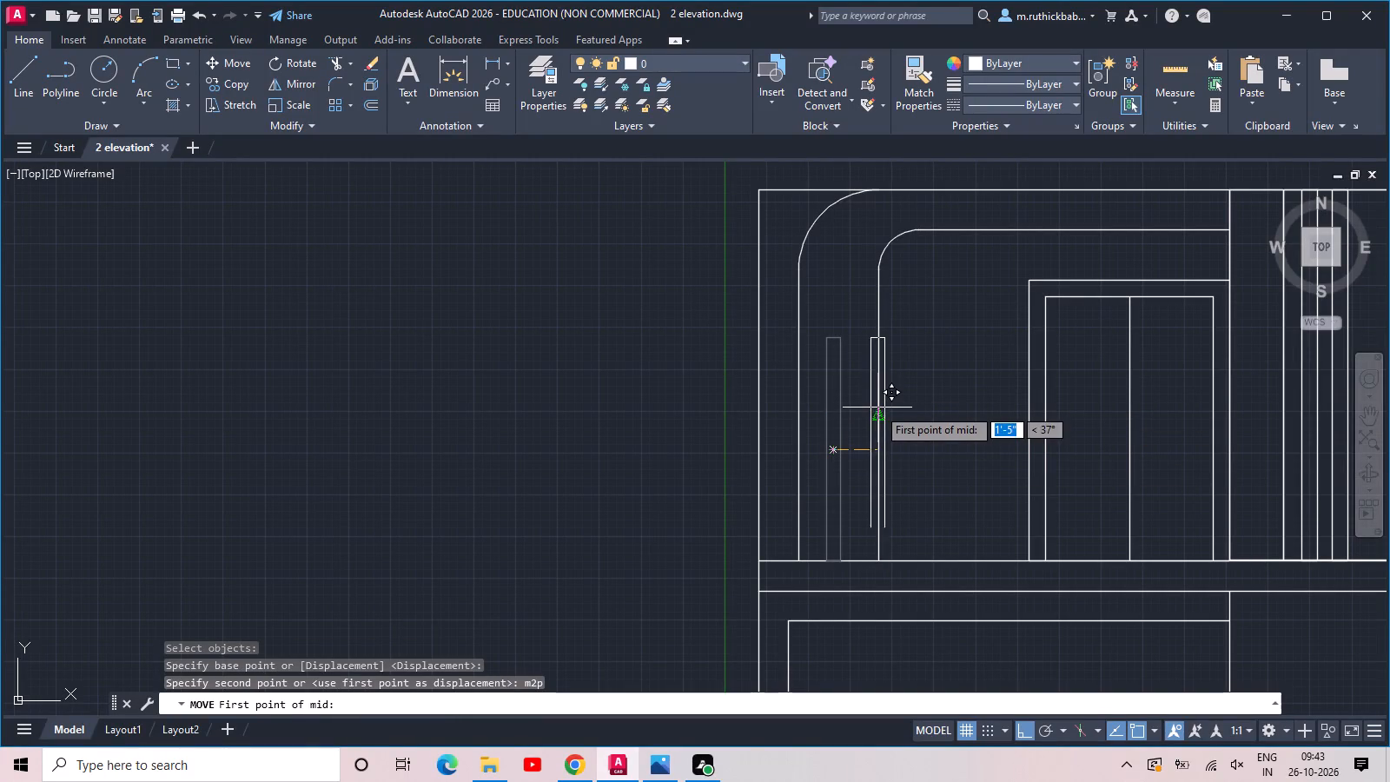
{"action": "left_click", "coordinate": [876, 417]}
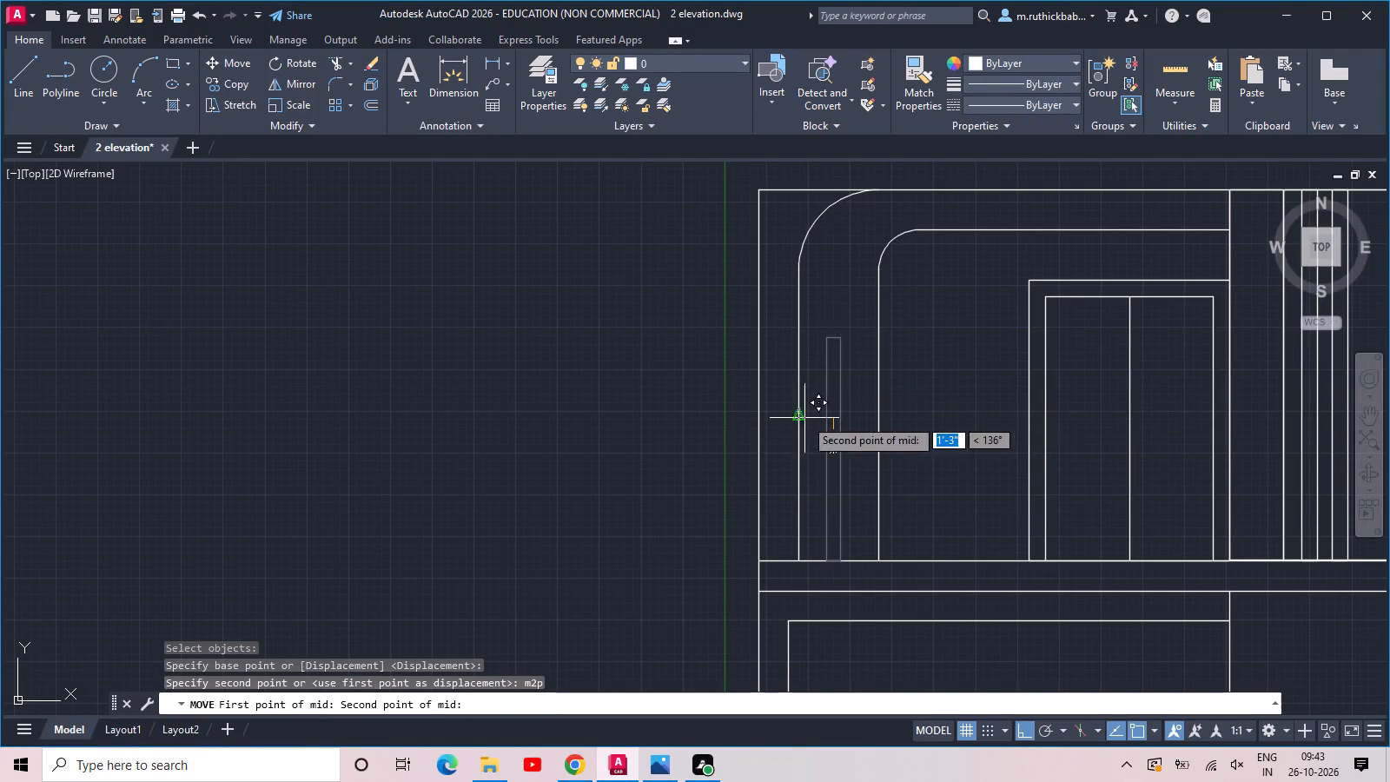
{"action": "left_click", "coordinate": [802, 418]}
{"action": "key", "text": "Escape"}
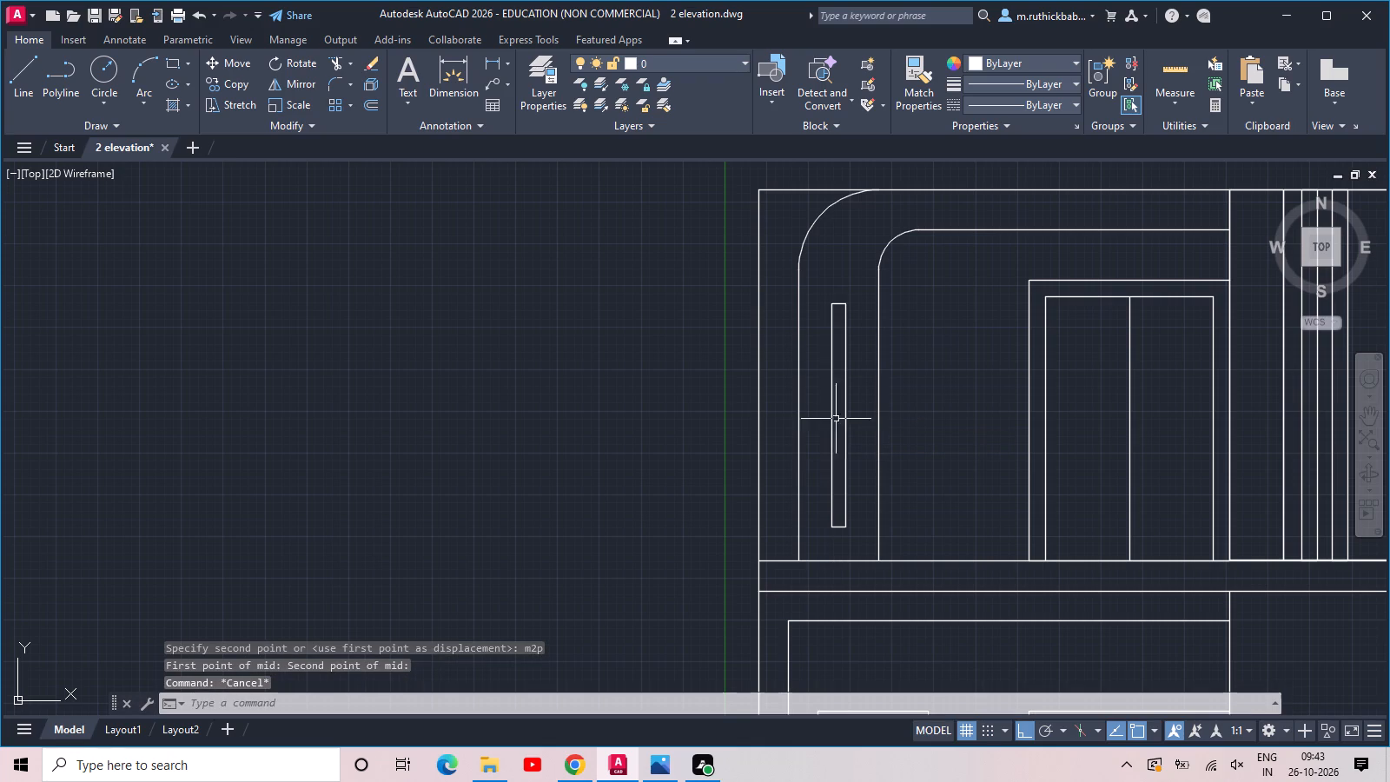
Draw a horizontal line from the outer corner arc to the upper storey's left edge.
{"action": "middle_click_drag", "start_coordinate": [766, 382], "coordinate": [770, 552]}
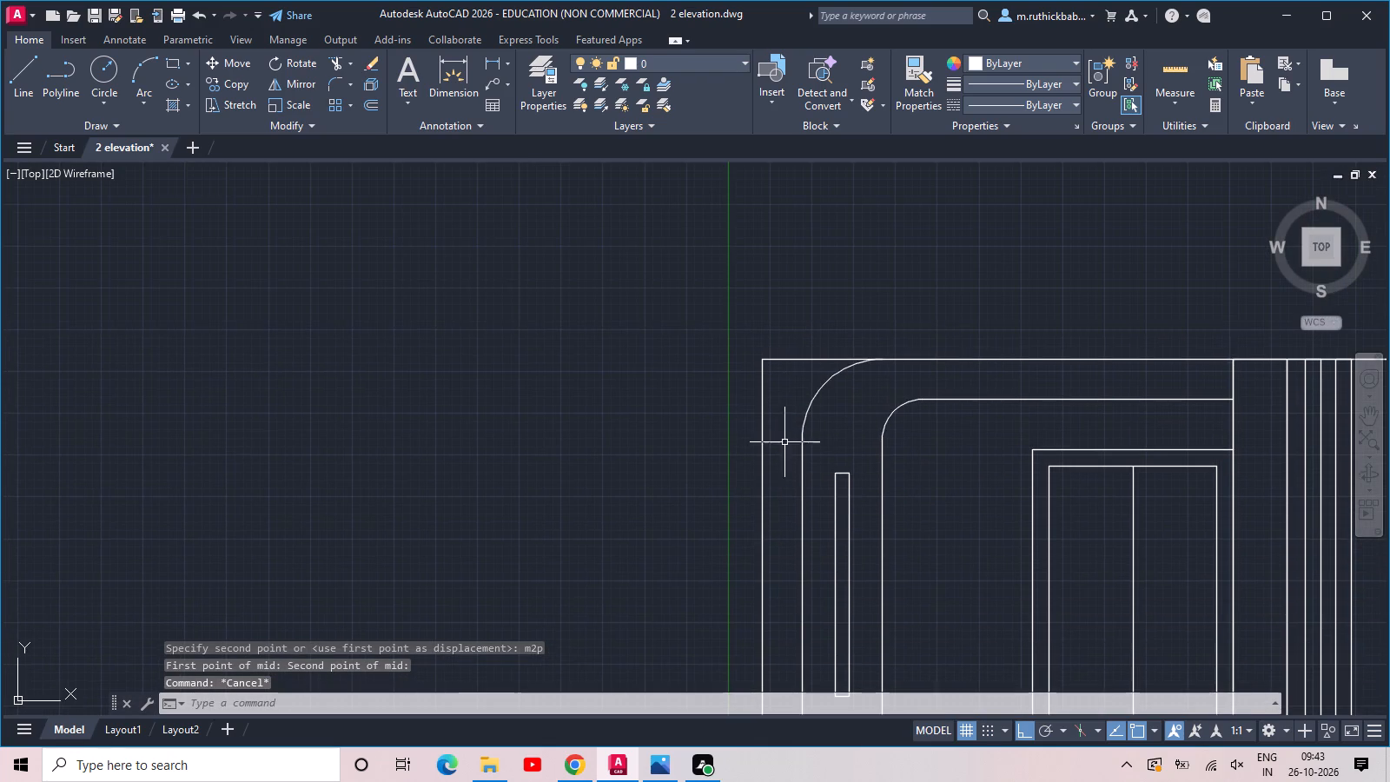
{"action": "scroll", "coordinate": [834, 401], "scroll_direction": "up", "scroll_amount": 2}
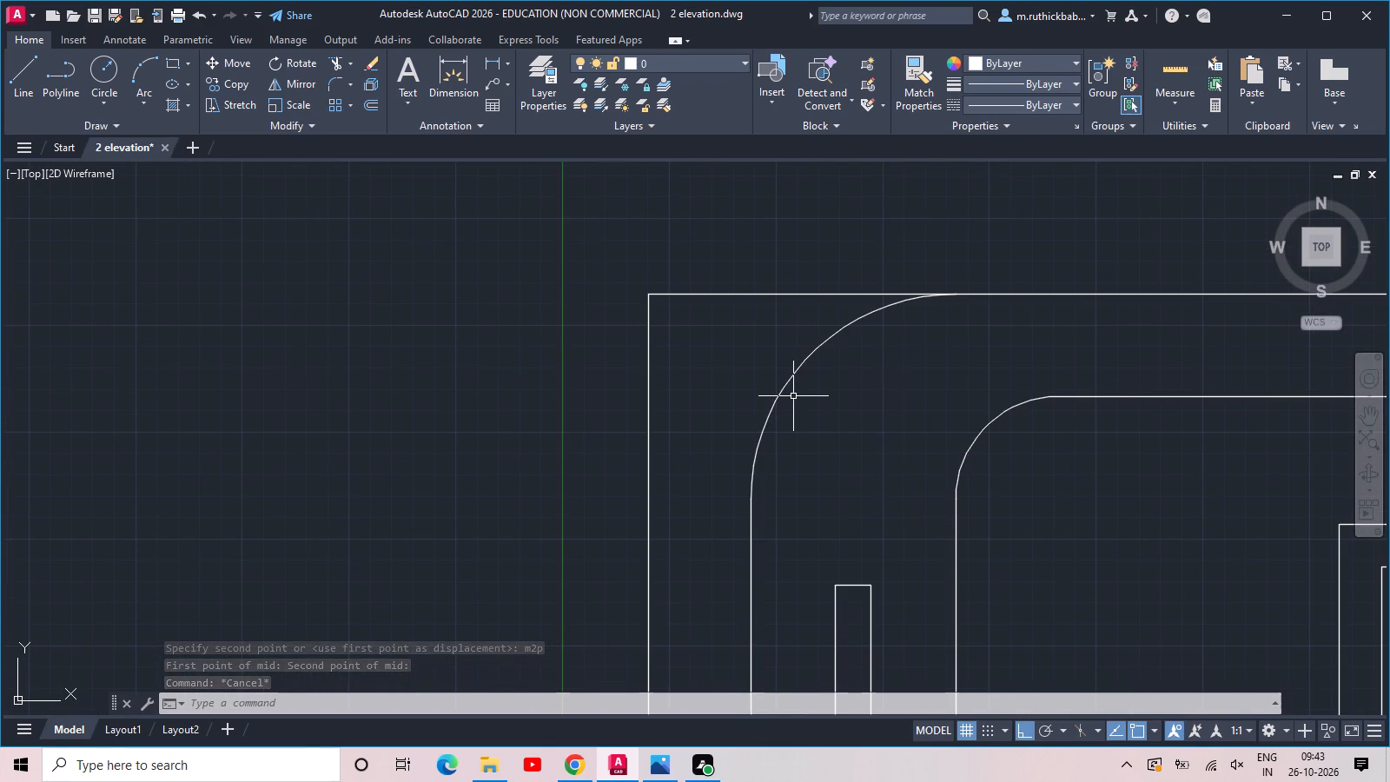
{"action": "type", "text": "l"}
{"action": "key", "text": "space"}
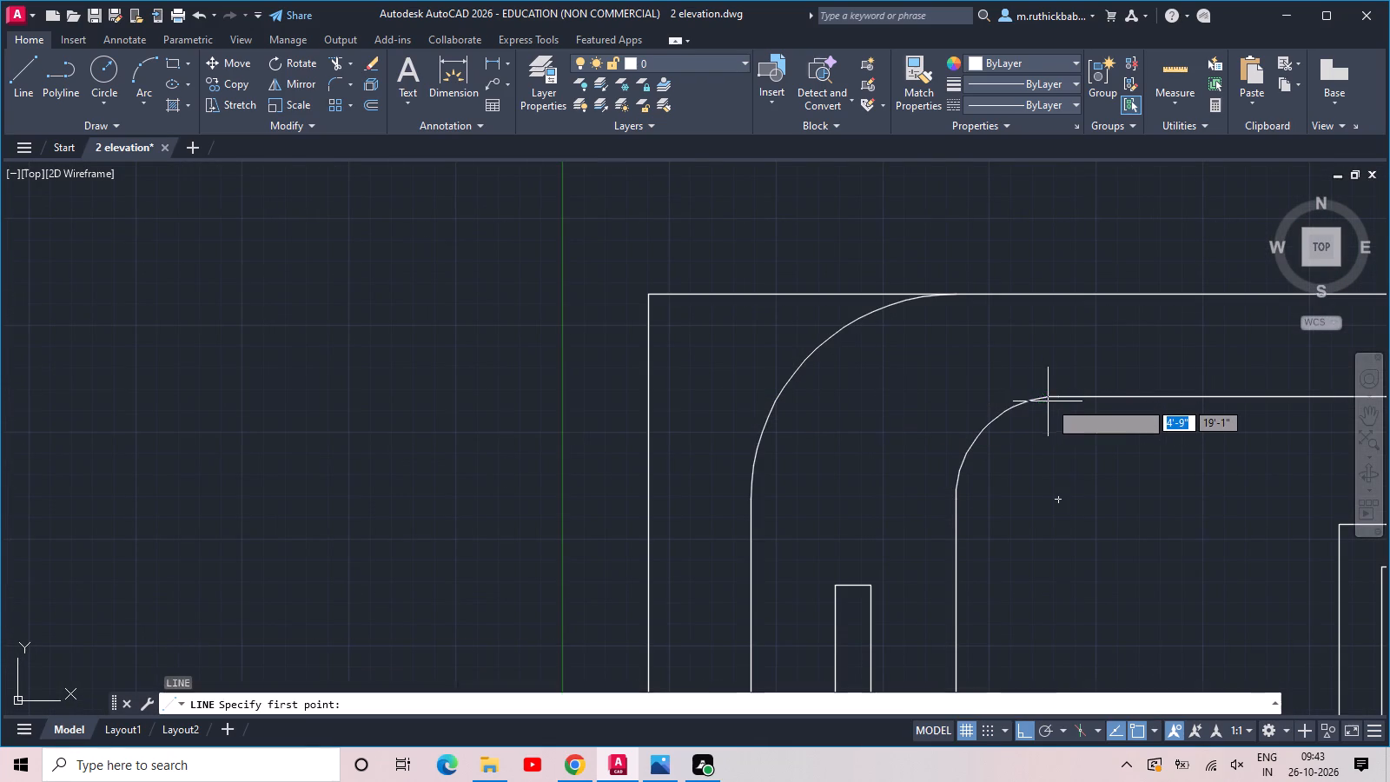
{"action": "left_click", "coordinate": [772, 407]}
{"action": "left_click", "coordinate": [645, 406]}
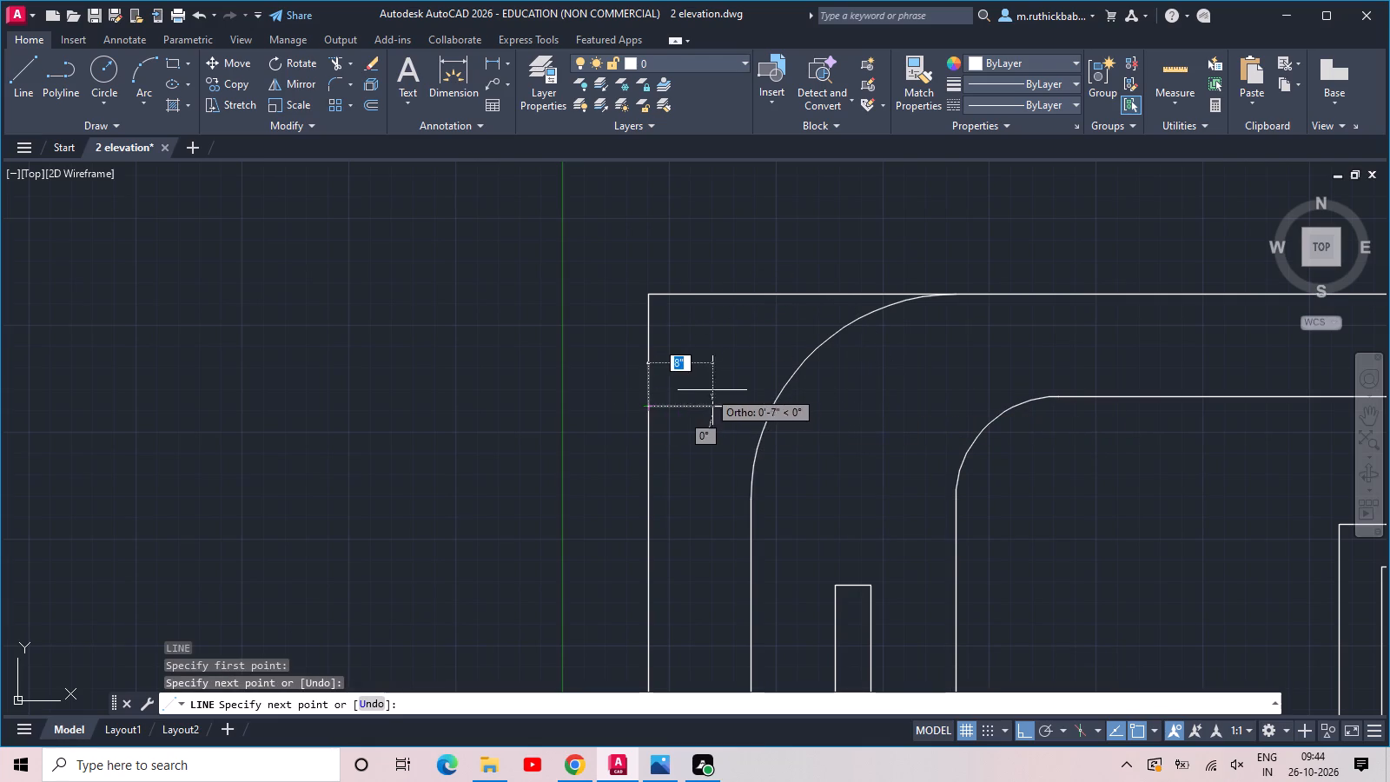
{"action": "key", "text": "Escape"}
Draw a 25' wide by 5' tall rectangle on top of the upper storey, starting from its top-left corner.
{"action": "scroll", "coordinate": [775, 389], "scroll_direction": "down", "scroll_amount": 1}
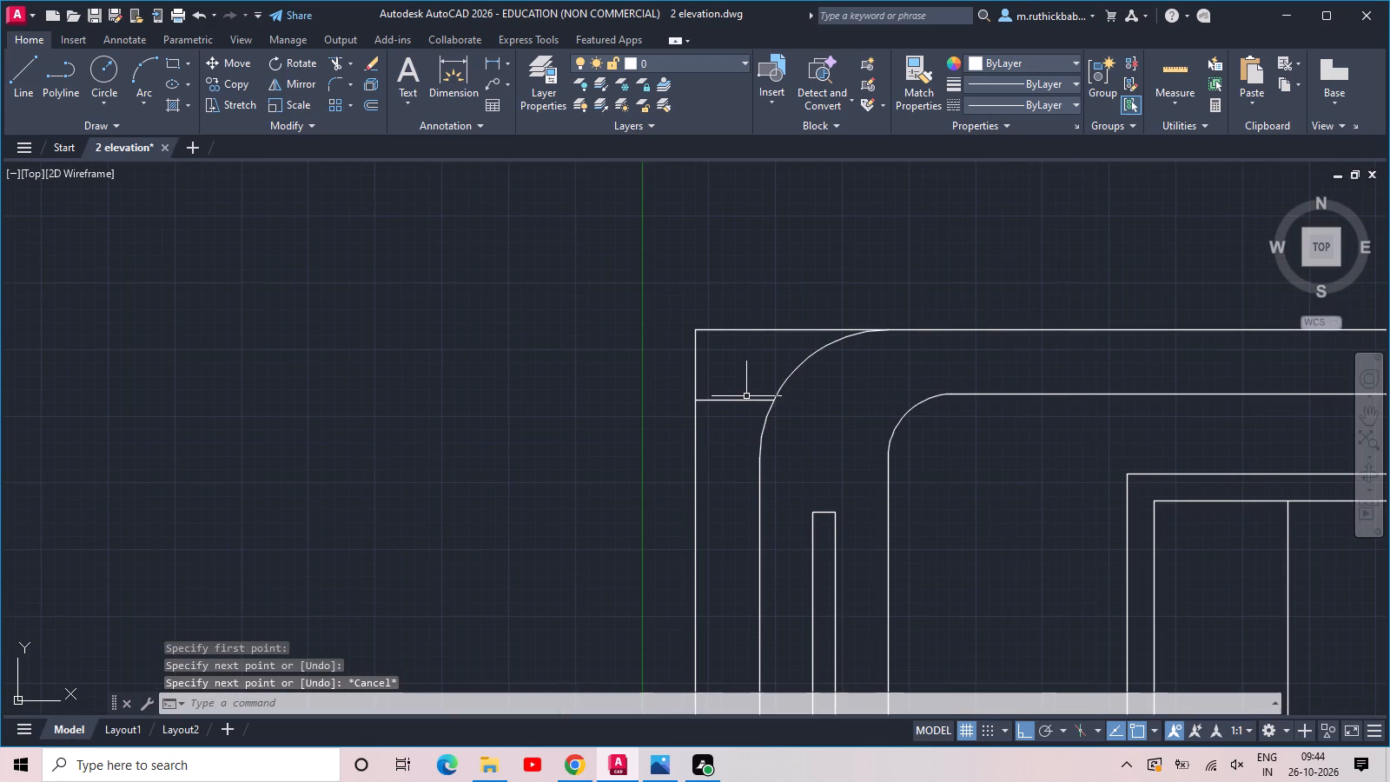
{"action": "middle_click_drag", "start_coordinate": [746, 396], "coordinate": [726, 421]}
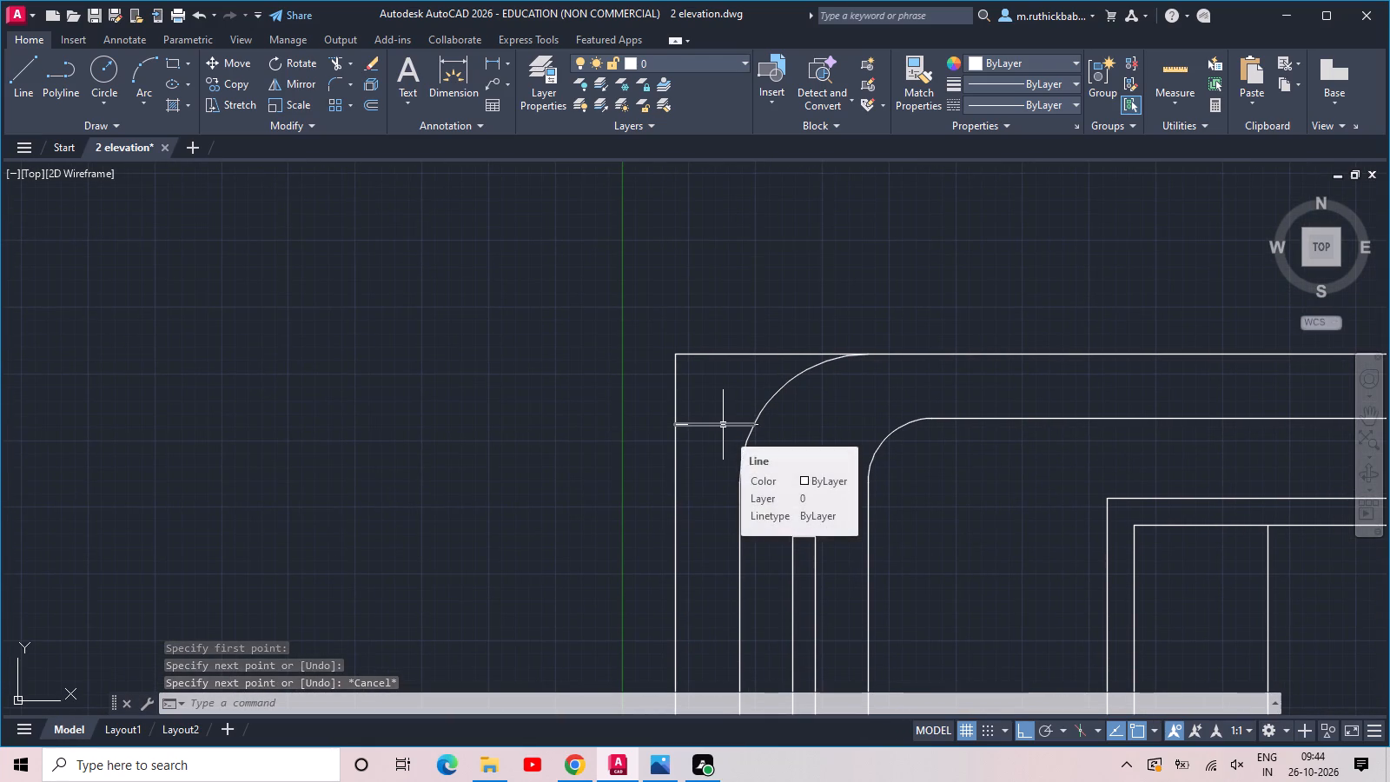
{"action": "scroll", "coordinate": [727, 420], "scroll_direction": "down", "scroll_amount": 1}
{"action": "middle_click_drag", "start_coordinate": [727, 420], "coordinate": [632, 449]}
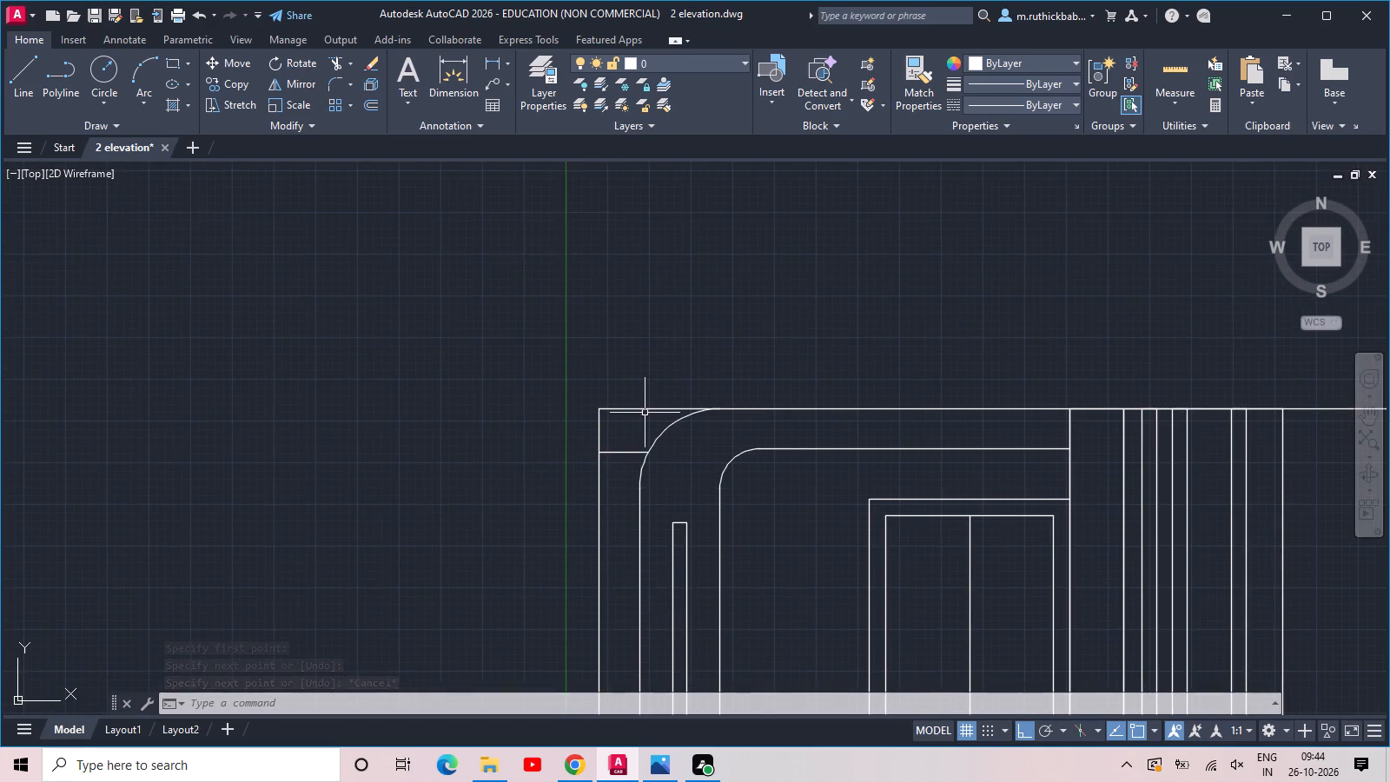
{"action": "scroll", "coordinate": [645, 413], "scroll_direction": "down", "scroll_amount": 1}
{"action": "middle_click_drag", "start_coordinate": [645, 406], "coordinate": [597, 412]}
{"action": "type", "text": "rec"}
{"action": "key", "text": "space"}
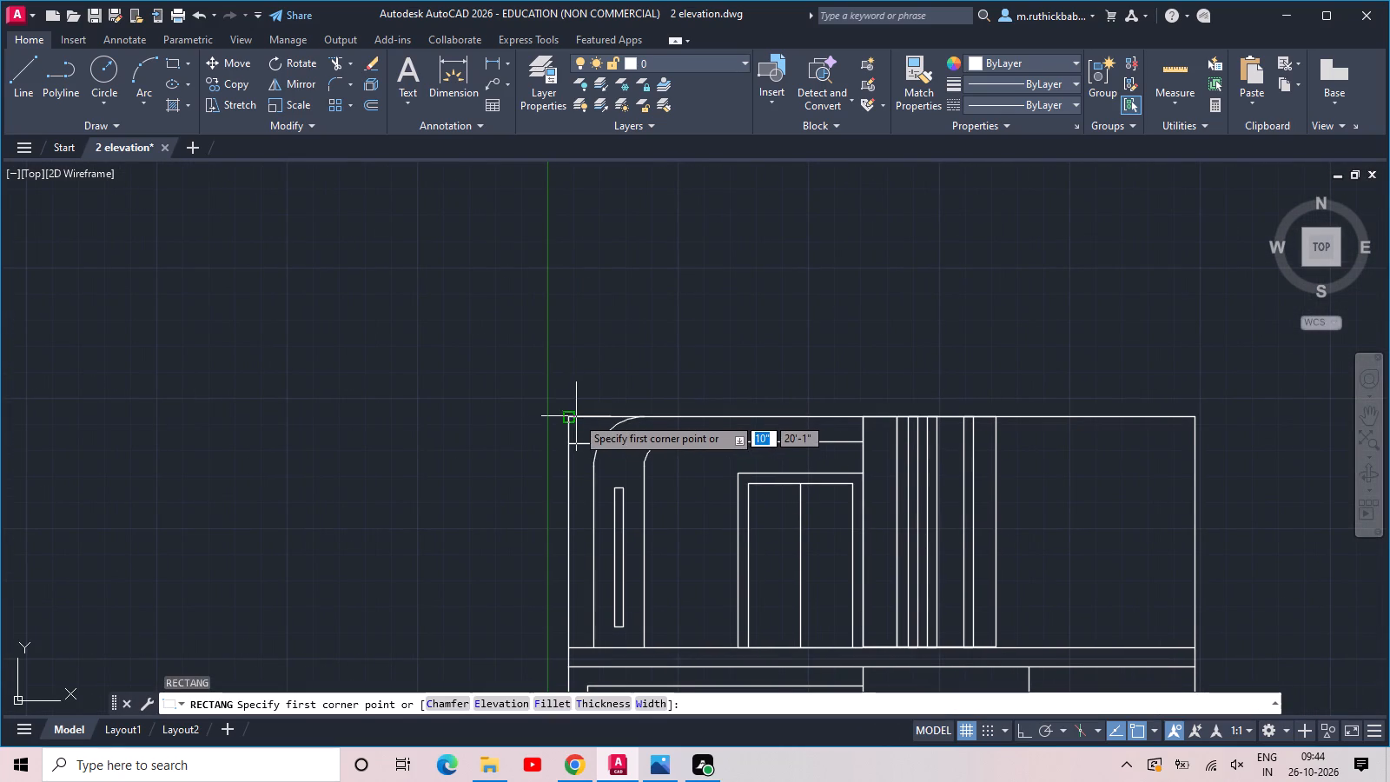
{"action": "left_click", "coordinate": [570, 417]}
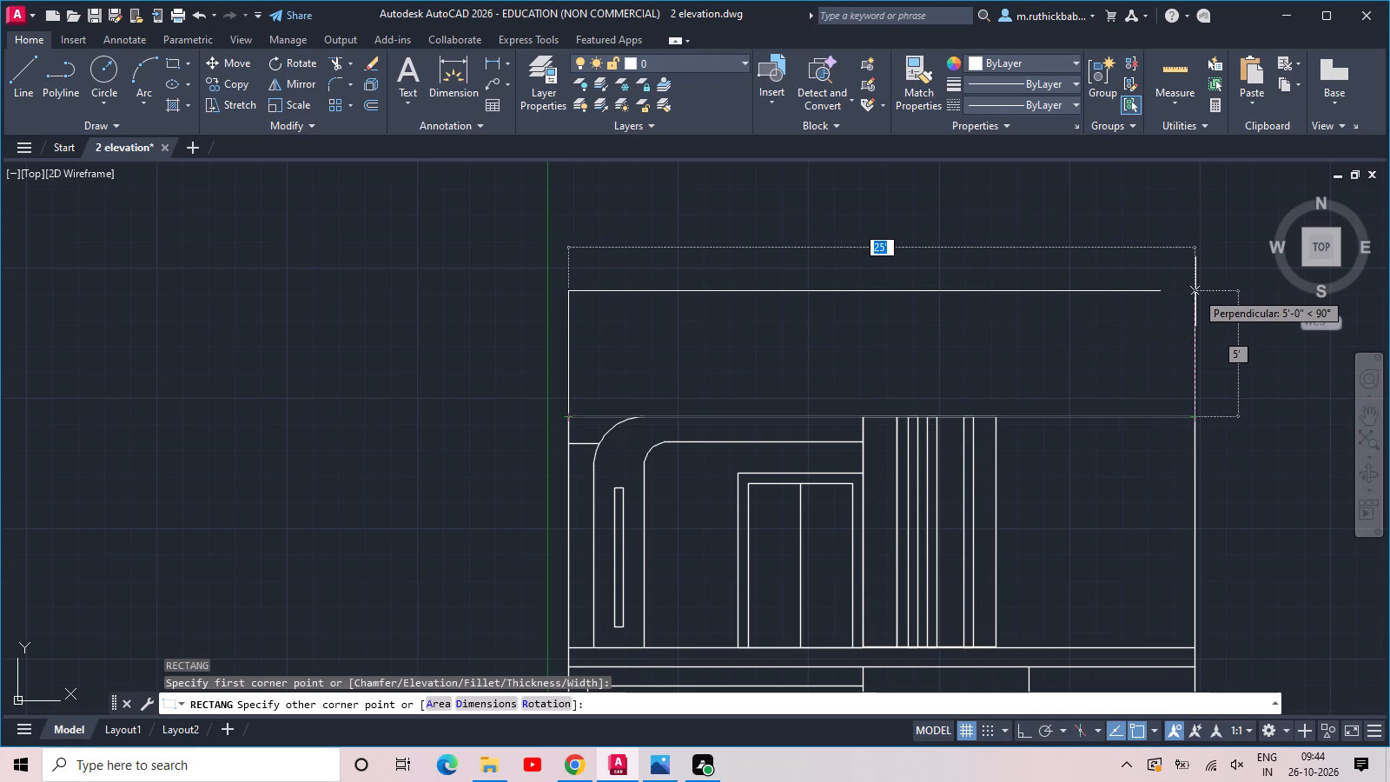
{"action": "left_click", "coordinate": [1195, 291]}
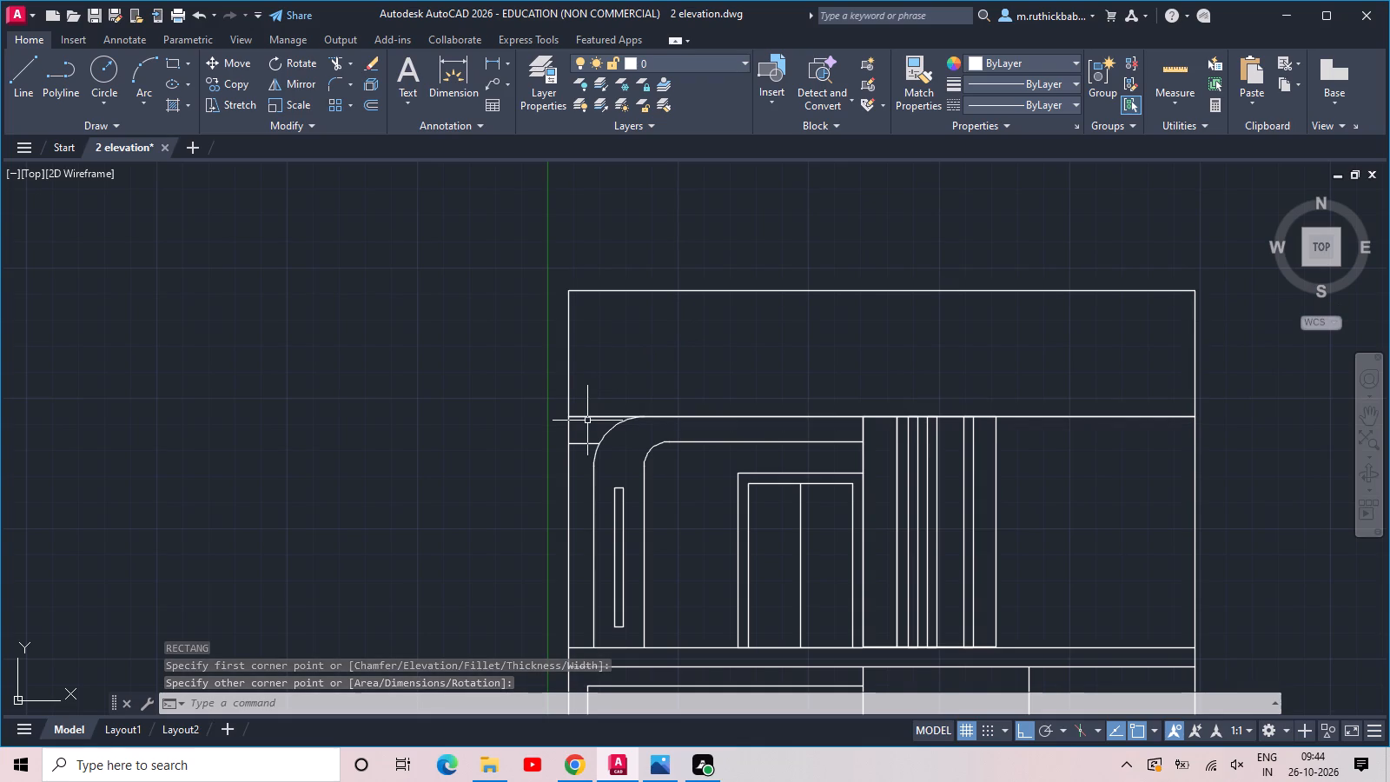
Trim the upper storey's top line between its left edge and the outer corner arc.
{"action": "type", "text": "tr"}
{"action": "key", "text": "space"}
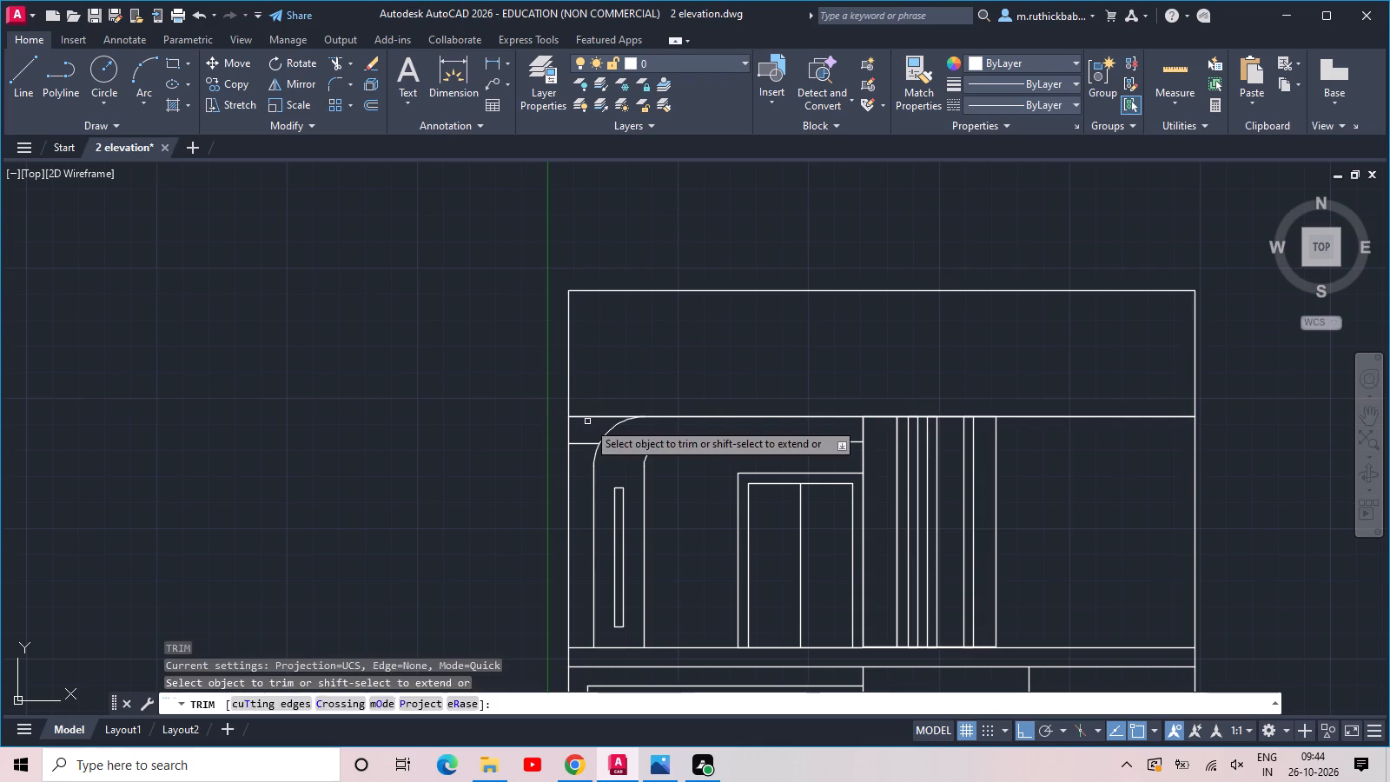
{"action": "left_click", "coordinate": [587, 421]}
{"action": "left_click", "coordinate": [599, 398]}
{"action": "key", "text": "Escape"}
Draw a stepped line in the top rectangle from its left side's midpoint, across, a short way down, and on to its right side.
{"action": "key", "text": "l"}
{"action": "key", "text": "space"}
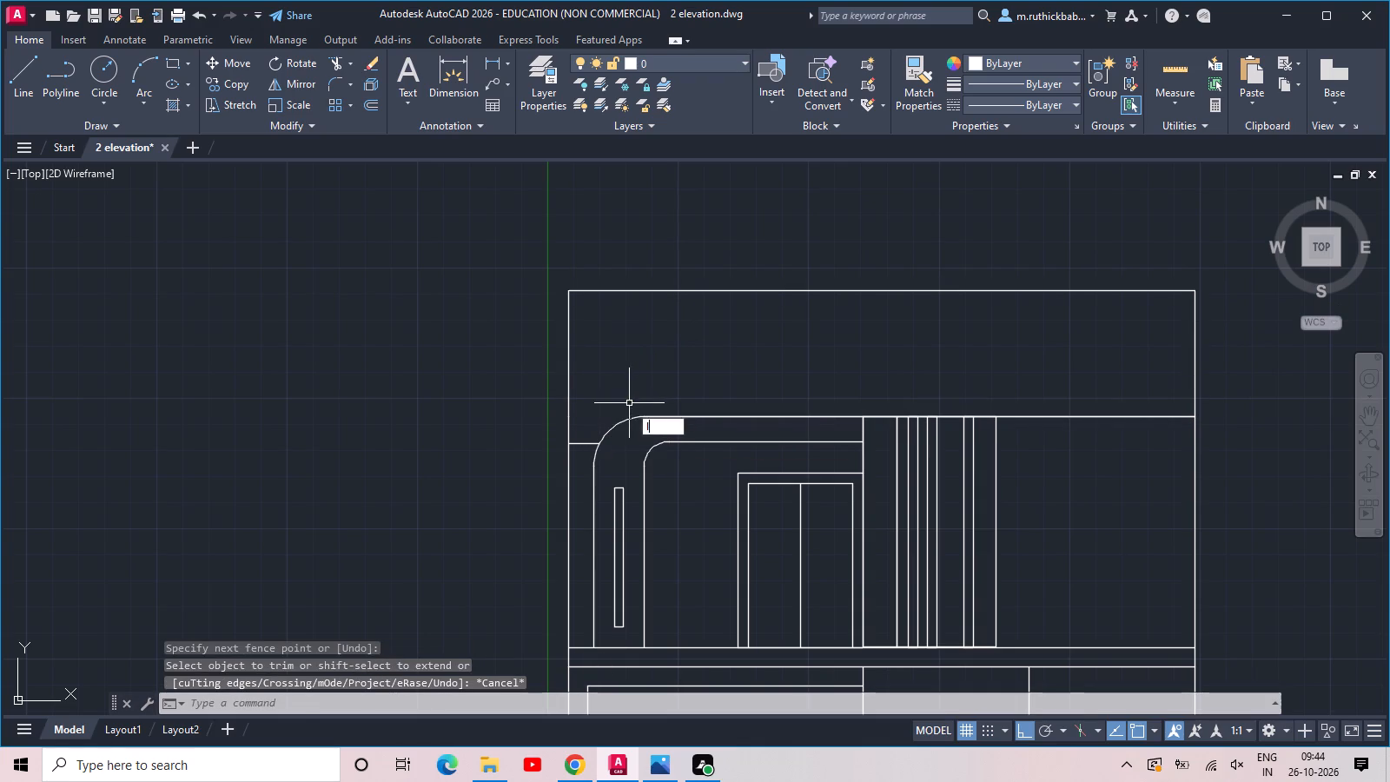
{"action": "left_click", "coordinate": [566, 356]}
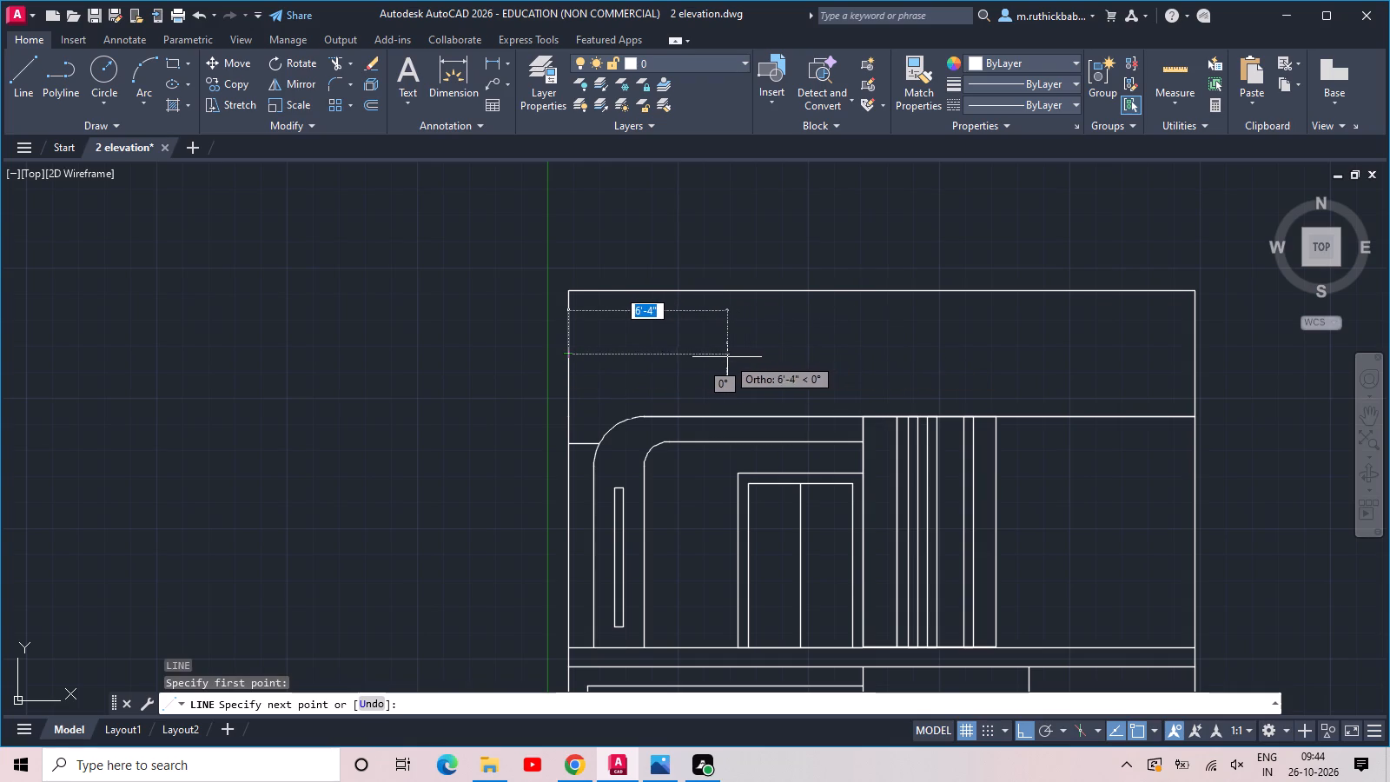
{"action": "left_click", "coordinate": [688, 355]}
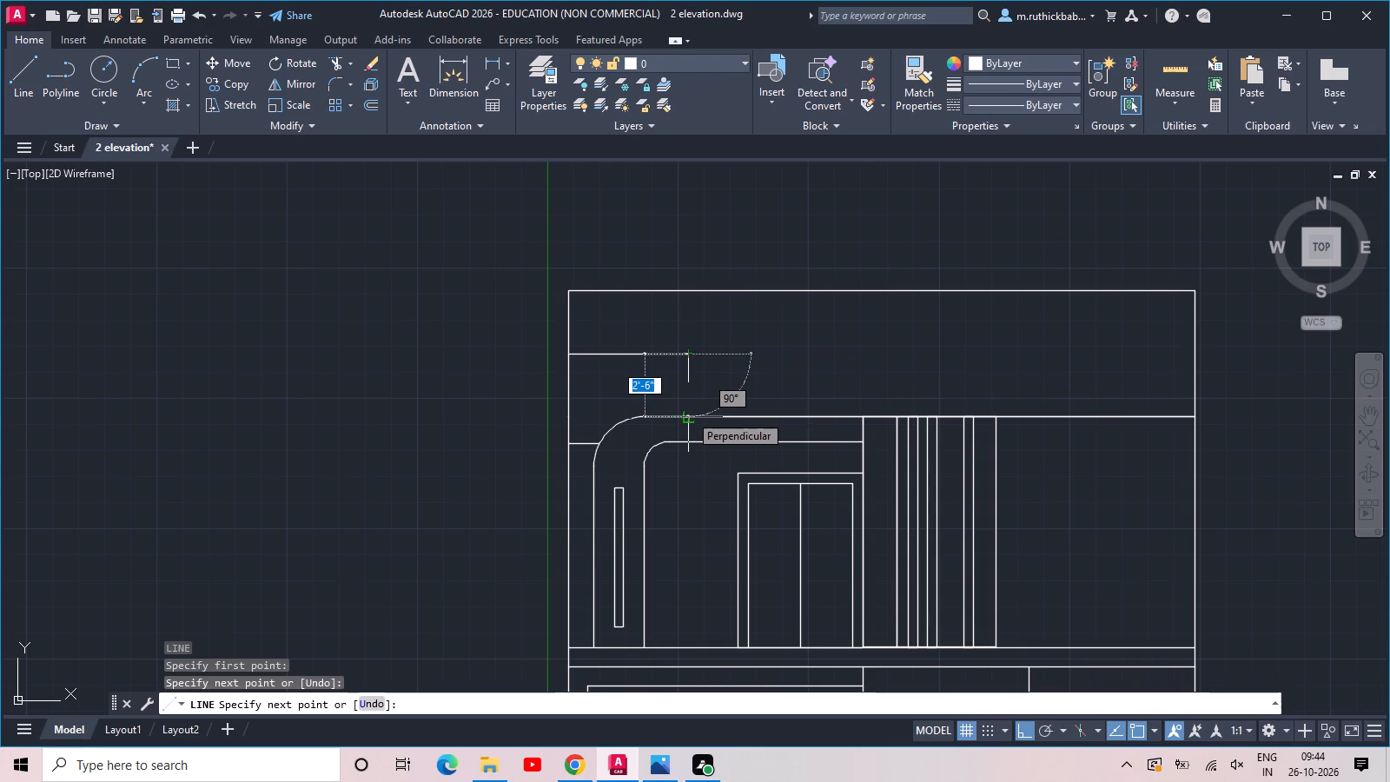
{"action": "left_click", "coordinate": [688, 387]}
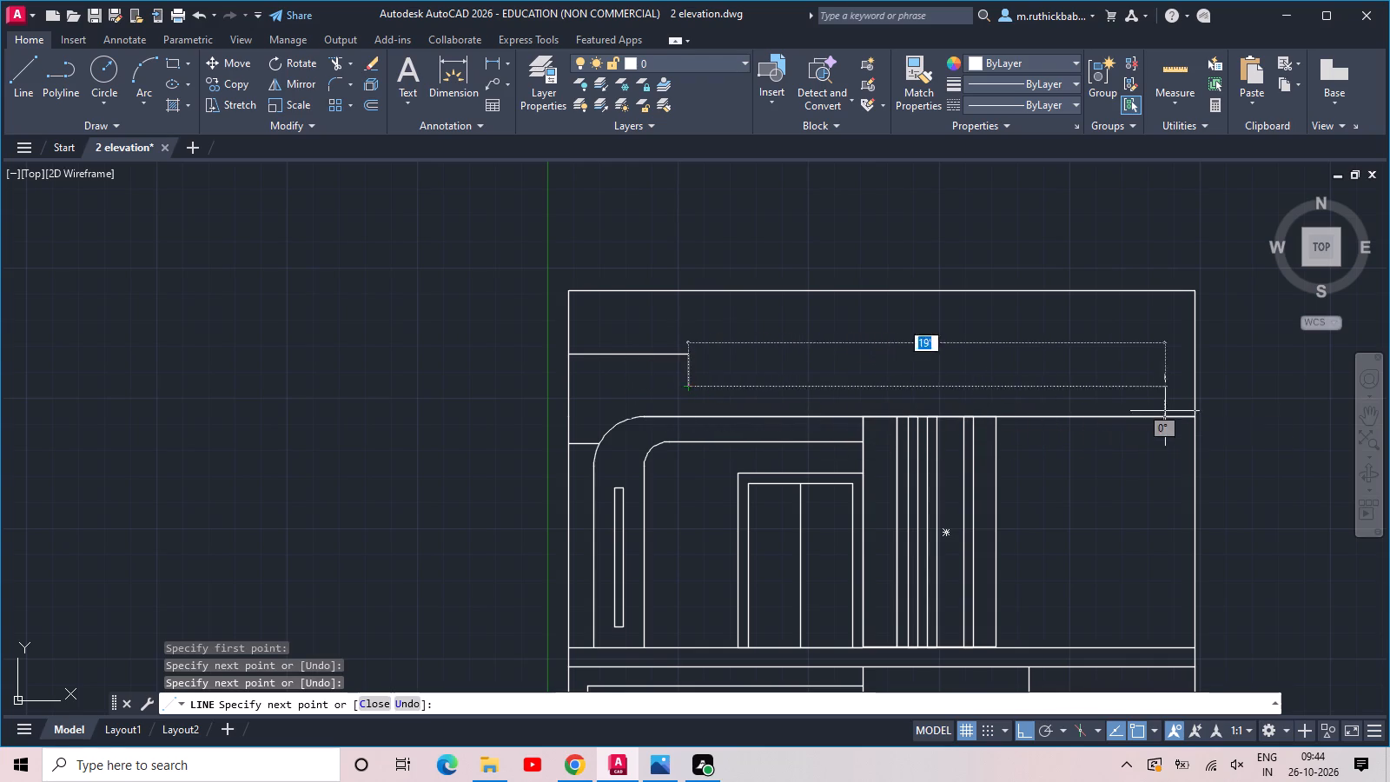
{"action": "left_click", "coordinate": [1191, 389]}
{"action": "key", "text": "Escape"}
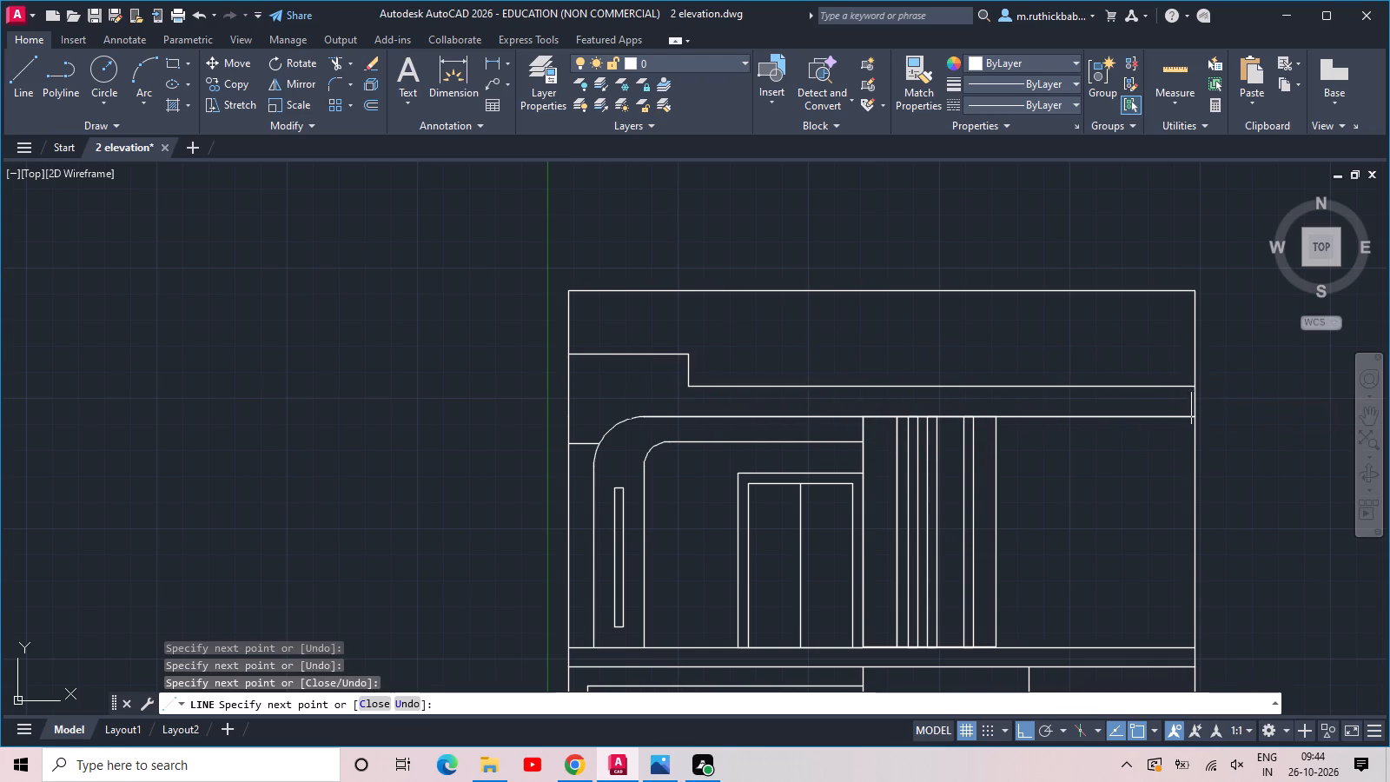
Fillet the upper corner of the stepped line at a 16" radius.
{"action": "scroll", "coordinate": [645, 381], "scroll_direction": "up", "scroll_amount": 1}
{"action": "type", "text": "f"}
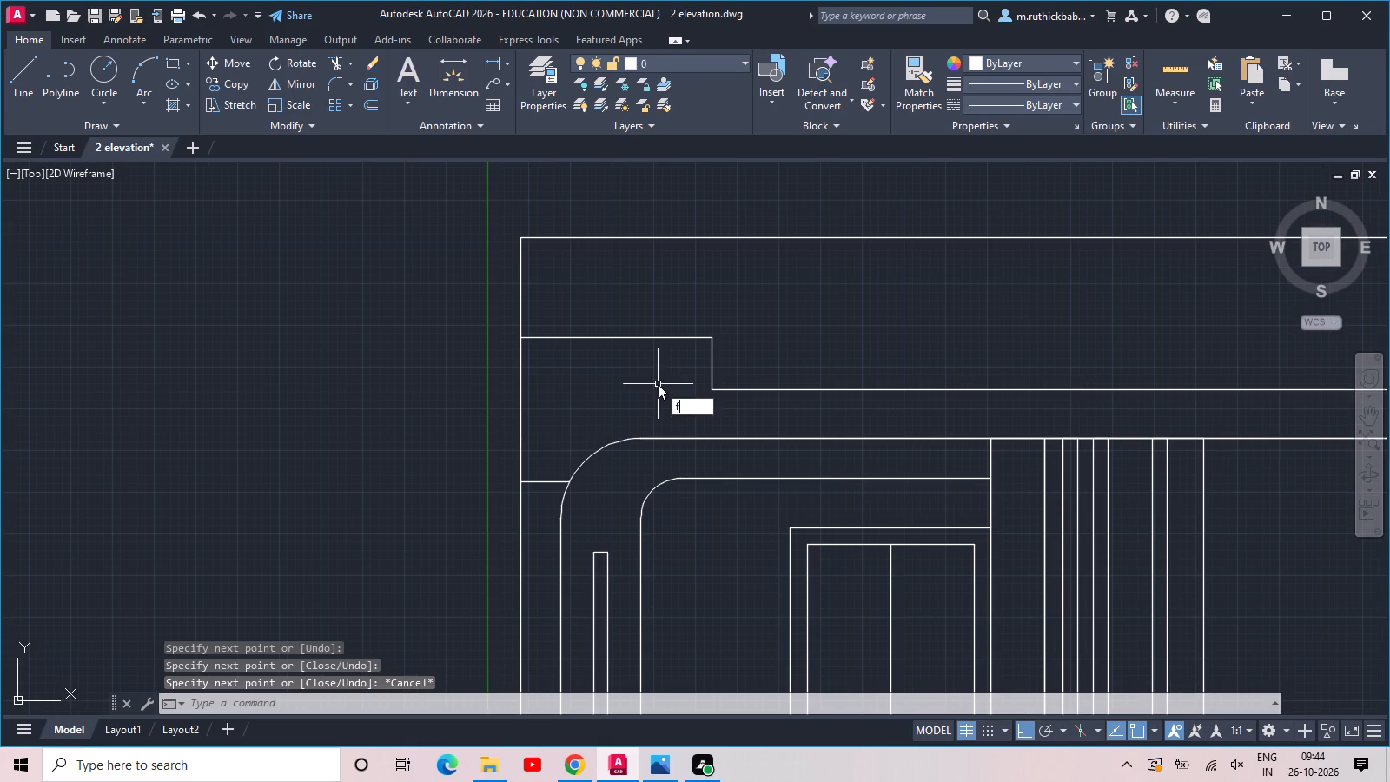
{"action": "key", "text": "space"}
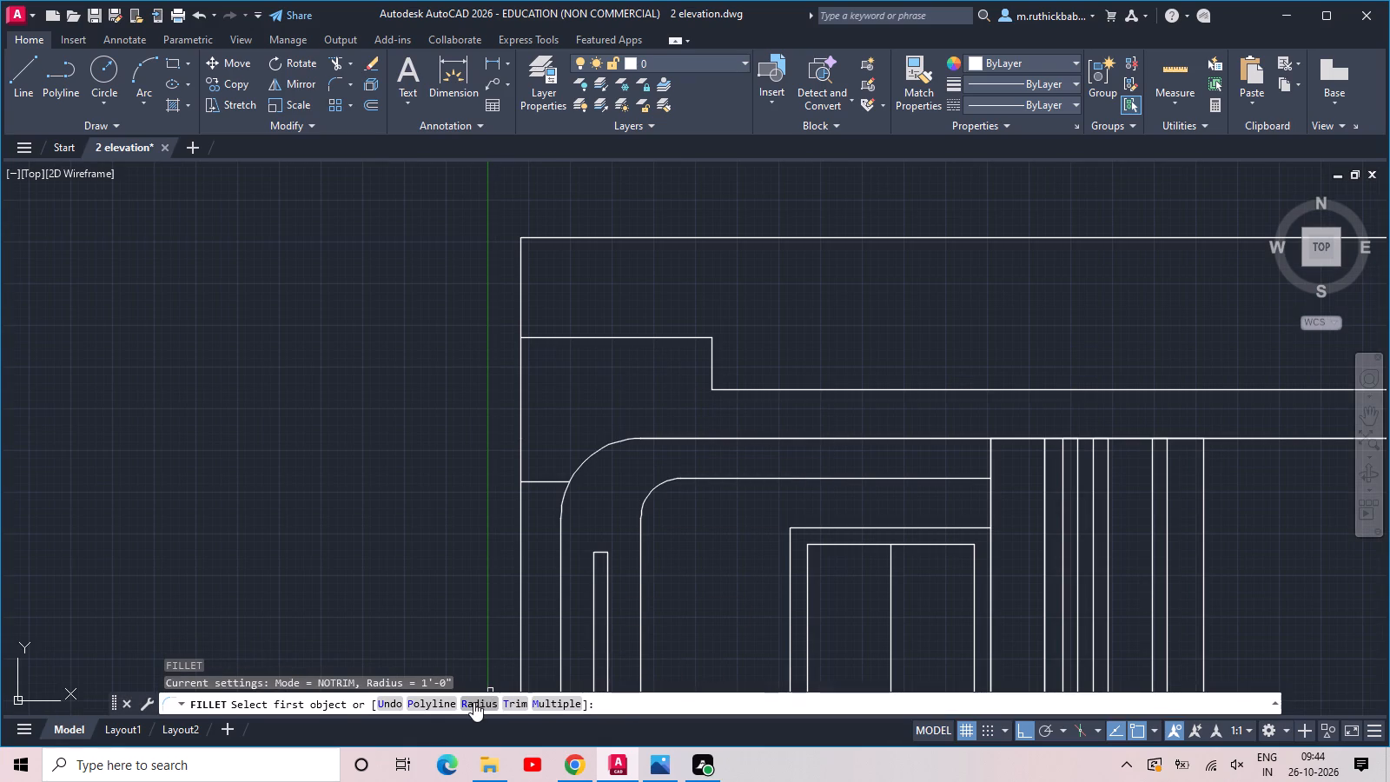
{"action": "left_click", "coordinate": [473, 702]}
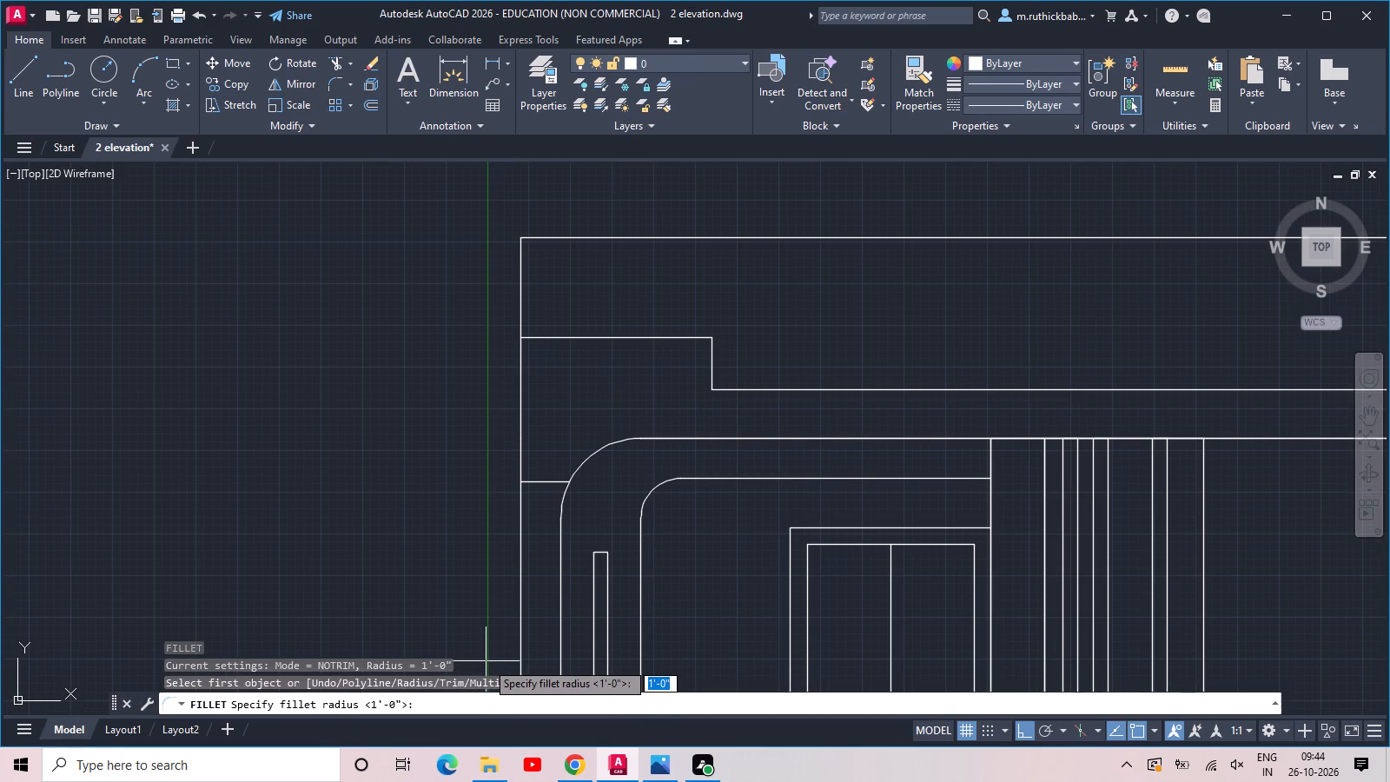
{"action": "type", "text": "16"}
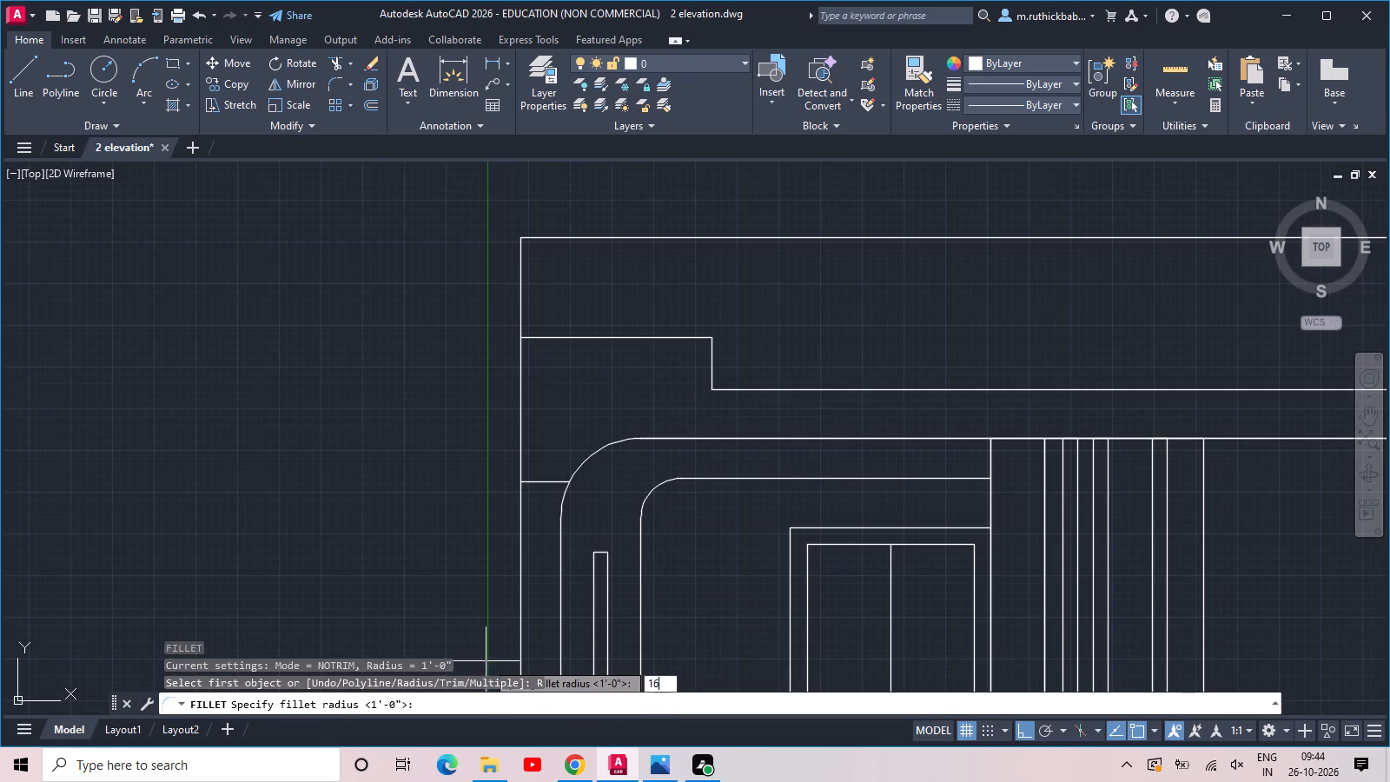
{"action": "key", "text": "space"}
{"action": "left_click", "coordinate": [660, 337]}
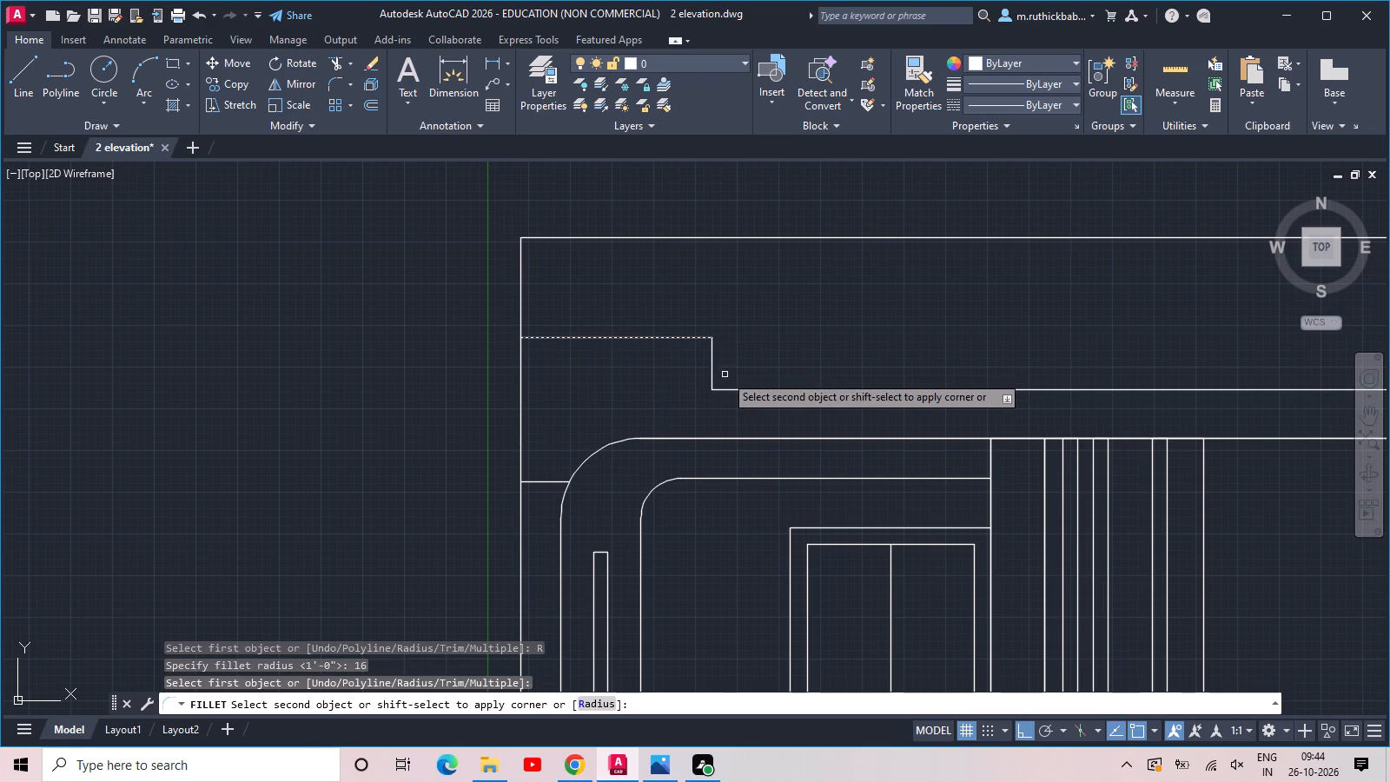
{"action": "left_click", "coordinate": [712, 366]}
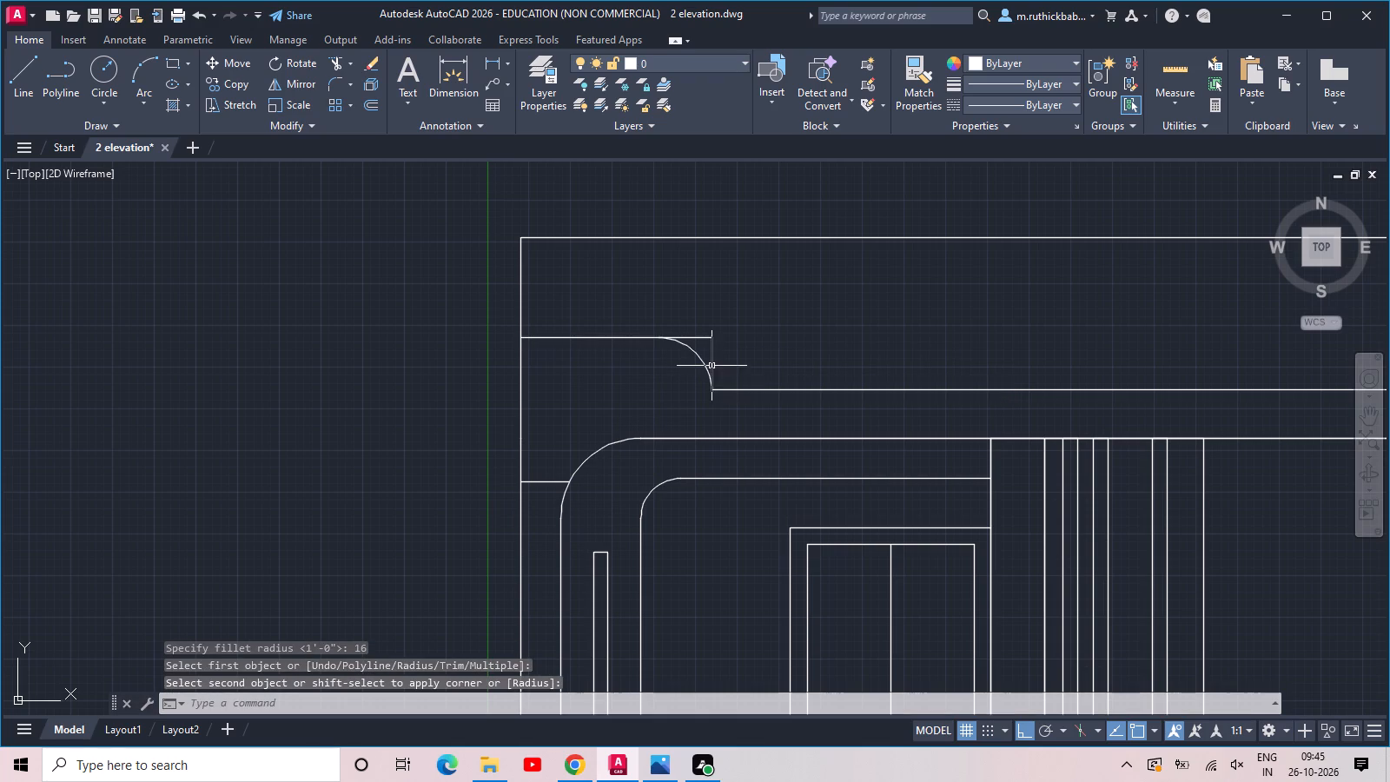
Trim the two corner stubs outside the 16" arc on the stepped line.
{"action": "type", "text": "tr"}
{"action": "key", "text": "space"}
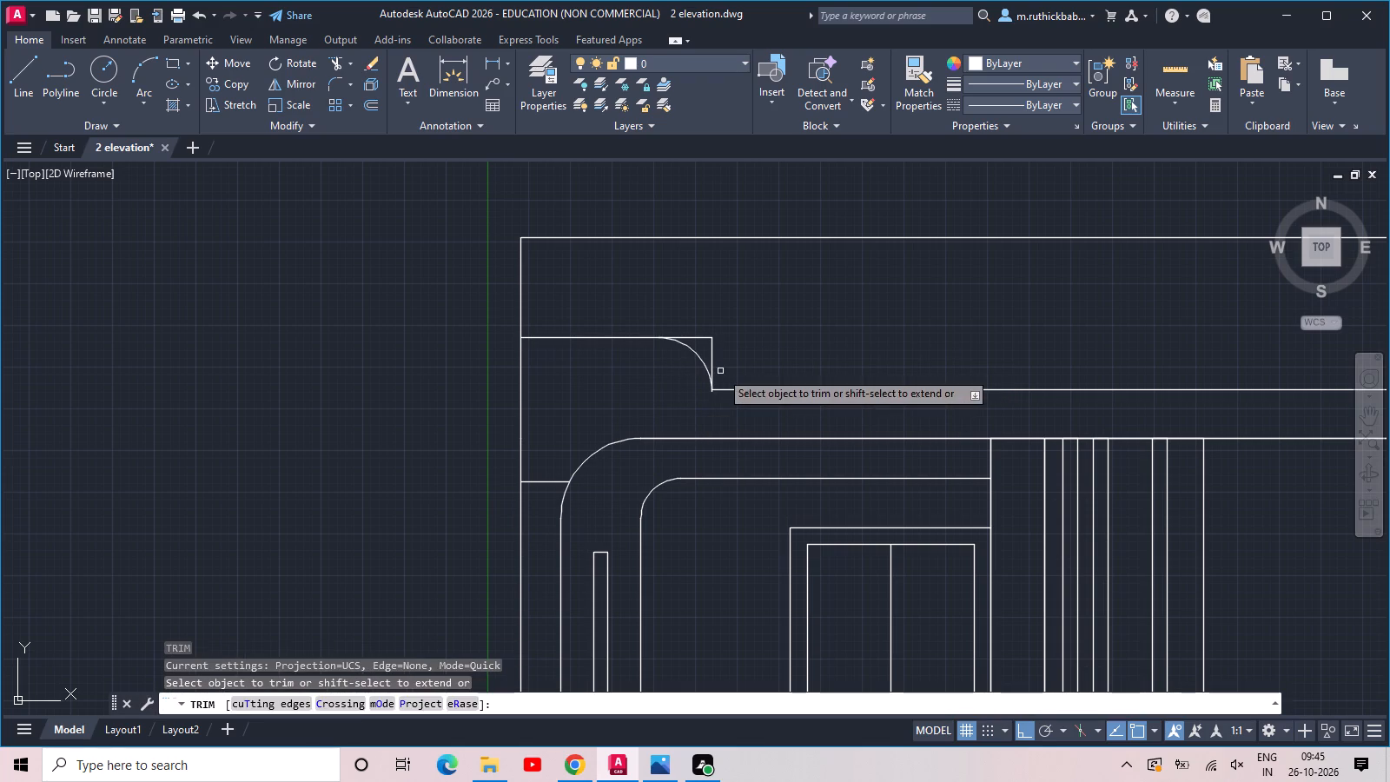
{"action": "left_click", "coordinate": [720, 371]}
{"action": "left_click", "coordinate": [694, 328]}
{"action": "key", "text": "Escape"}
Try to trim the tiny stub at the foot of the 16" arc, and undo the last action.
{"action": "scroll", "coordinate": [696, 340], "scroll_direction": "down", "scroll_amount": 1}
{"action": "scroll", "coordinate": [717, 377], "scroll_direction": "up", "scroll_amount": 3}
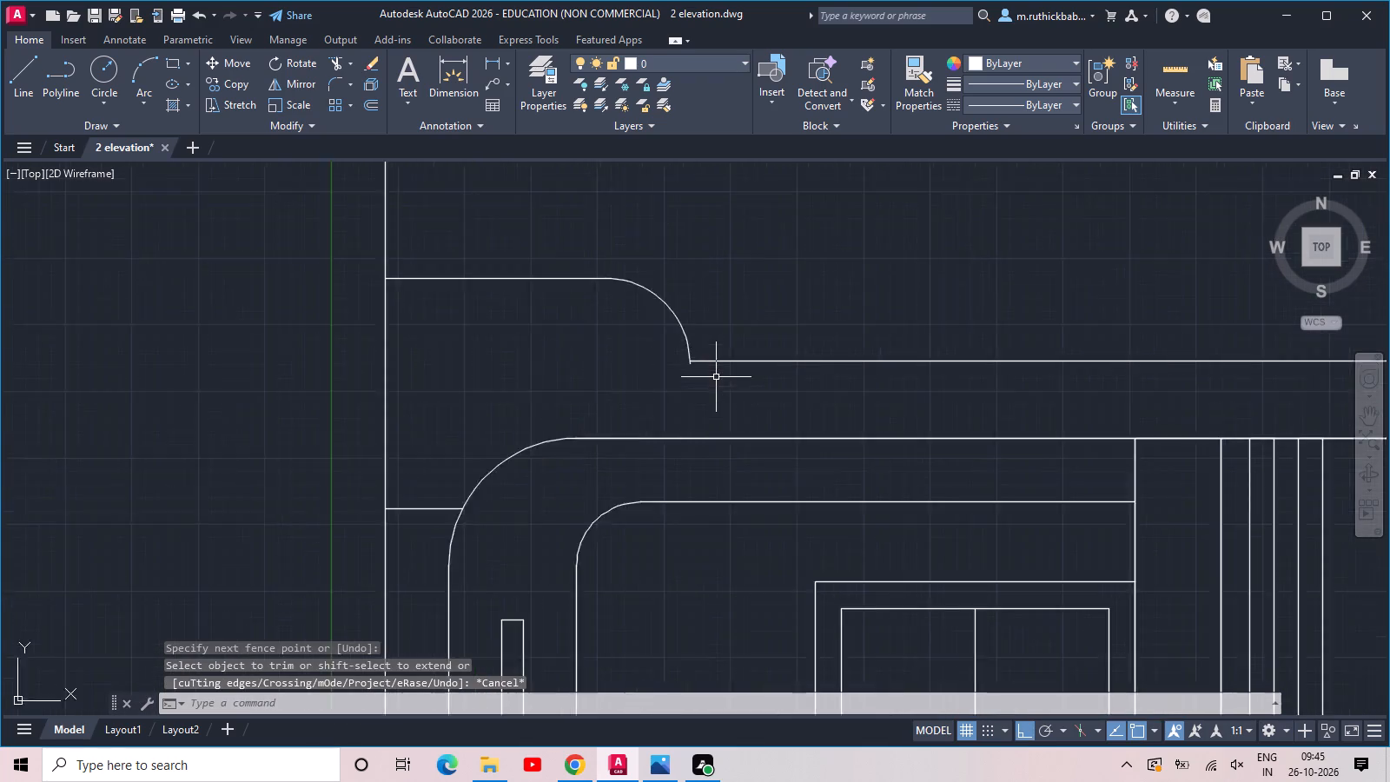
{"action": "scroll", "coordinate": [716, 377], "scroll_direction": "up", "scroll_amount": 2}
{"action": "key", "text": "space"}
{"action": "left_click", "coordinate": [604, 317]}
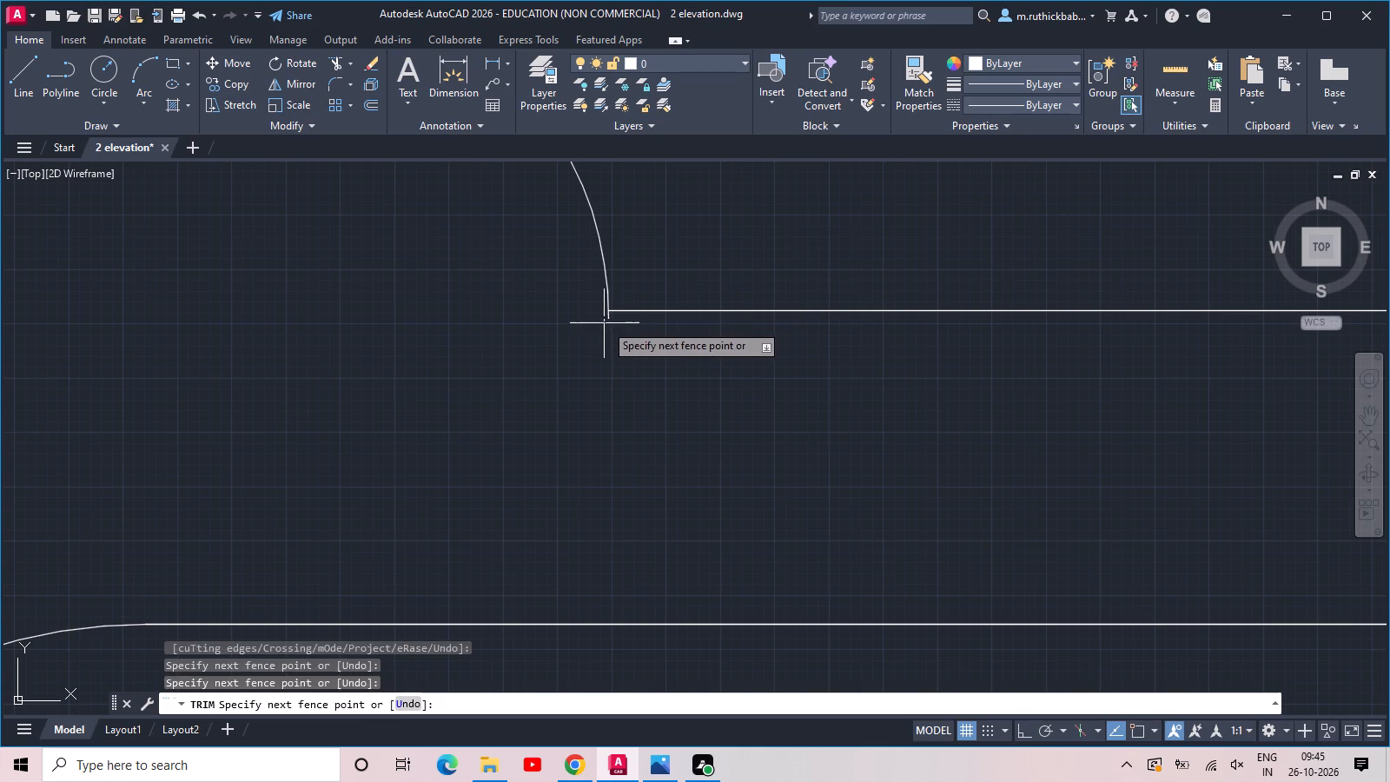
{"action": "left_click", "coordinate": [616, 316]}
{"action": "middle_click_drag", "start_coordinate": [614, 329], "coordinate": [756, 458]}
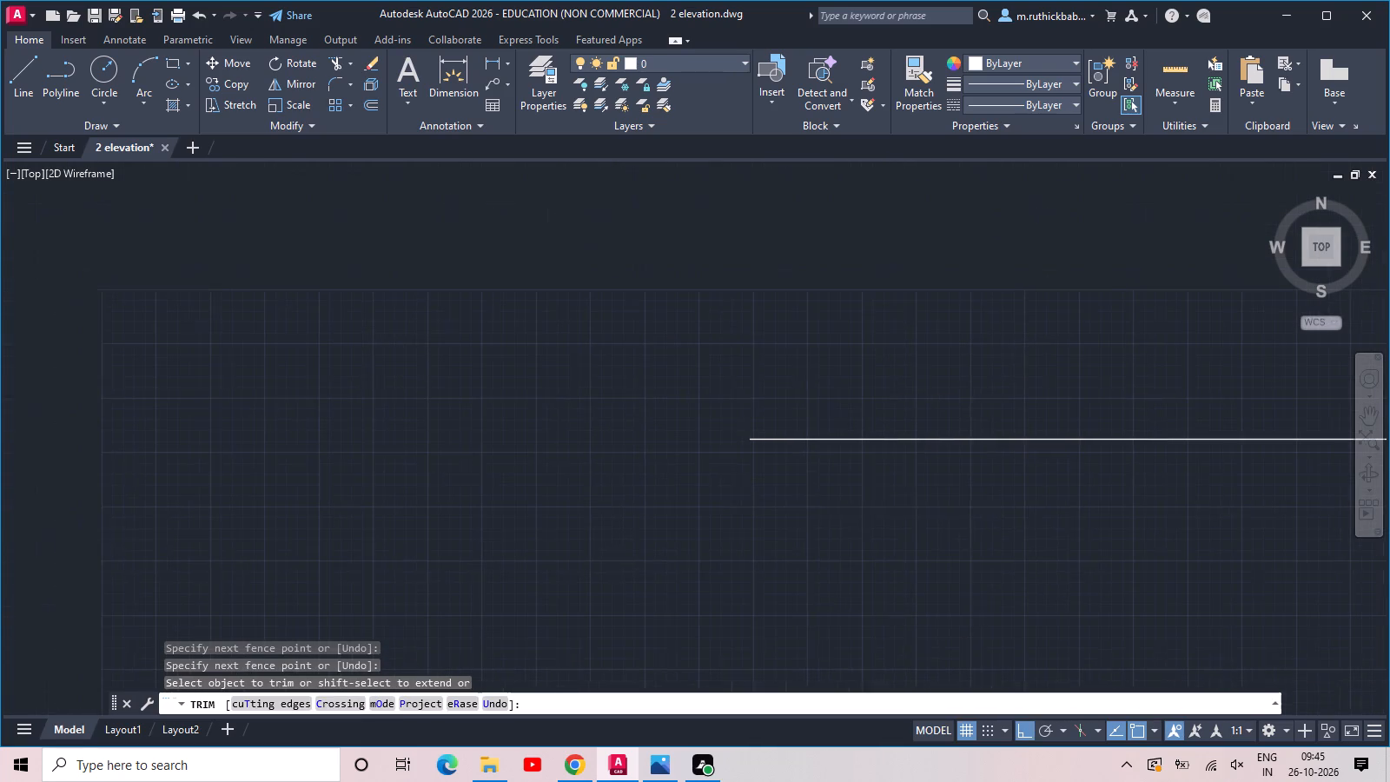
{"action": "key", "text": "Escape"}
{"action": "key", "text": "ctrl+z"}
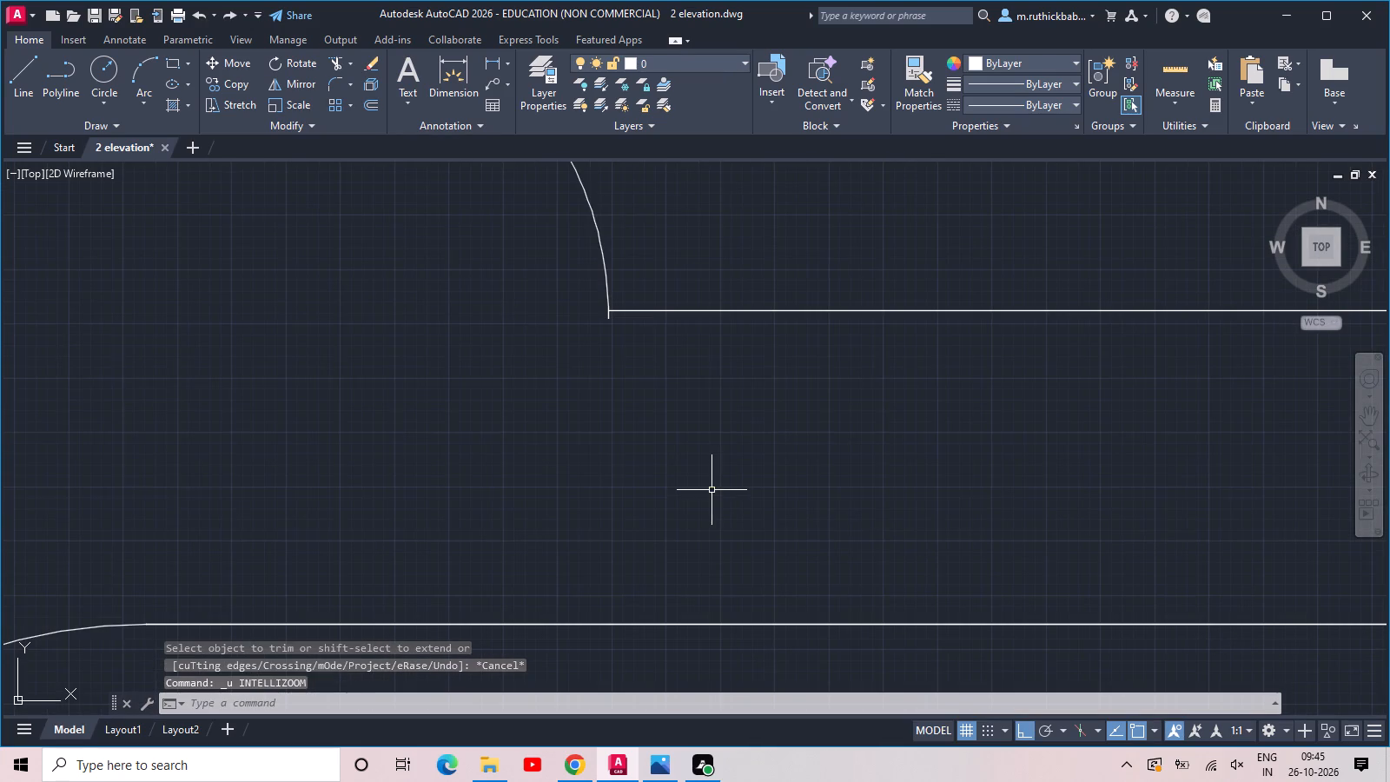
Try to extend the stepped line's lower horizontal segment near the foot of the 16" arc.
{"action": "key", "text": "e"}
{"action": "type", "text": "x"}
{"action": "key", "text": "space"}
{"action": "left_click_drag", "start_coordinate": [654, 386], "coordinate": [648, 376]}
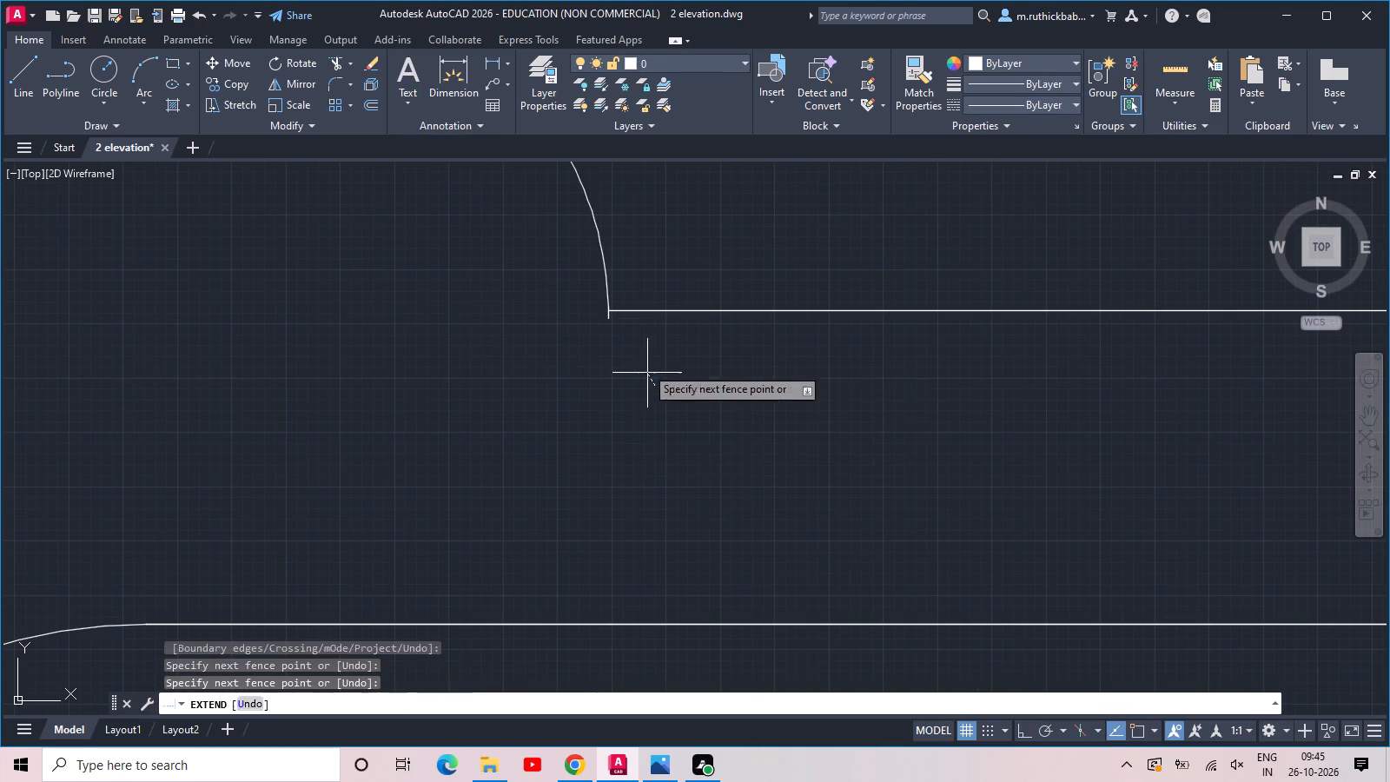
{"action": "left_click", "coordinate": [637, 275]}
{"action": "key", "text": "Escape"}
Trim the tiny stub below the stepped line at the foot of the 16" arc.
{"action": "type", "text": "tr"}
{"action": "key", "text": "space"}
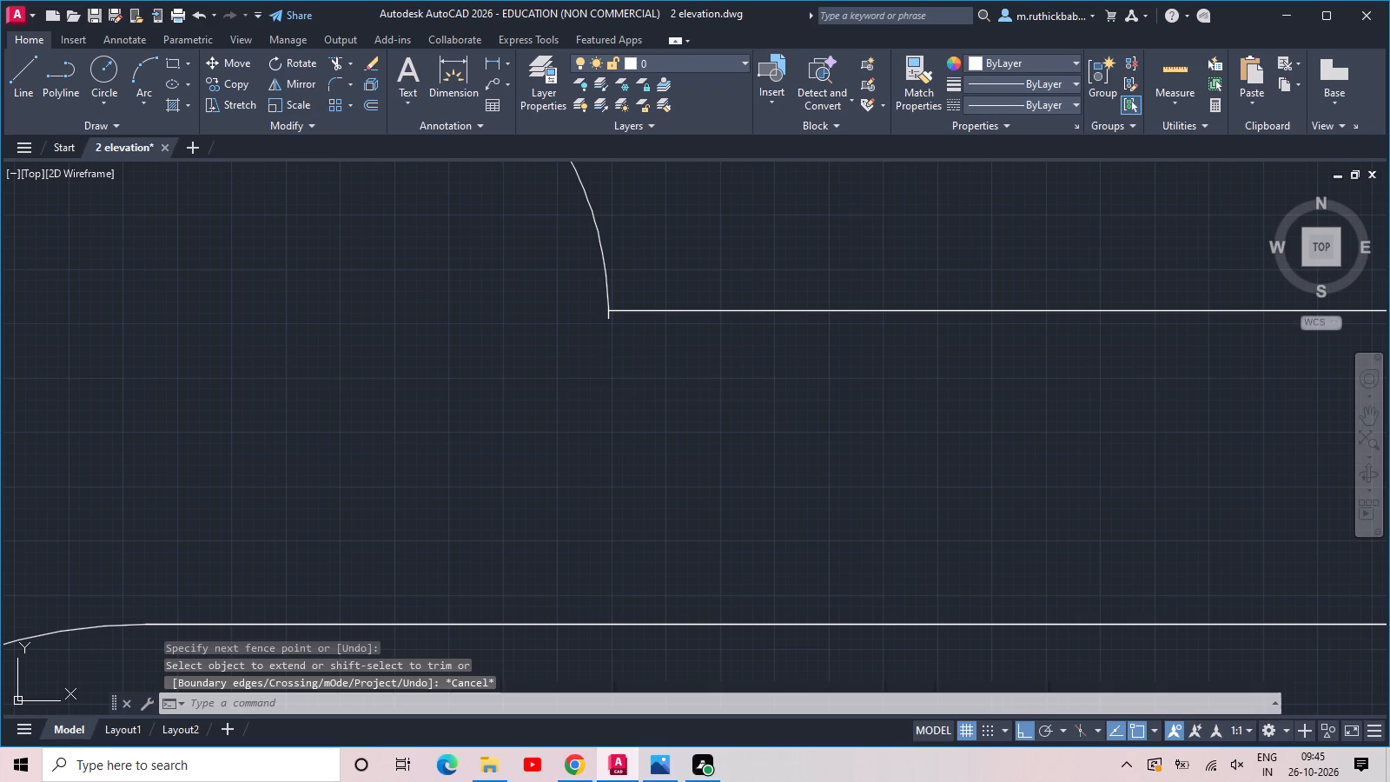
{"action": "left_click", "coordinate": [610, 317]}
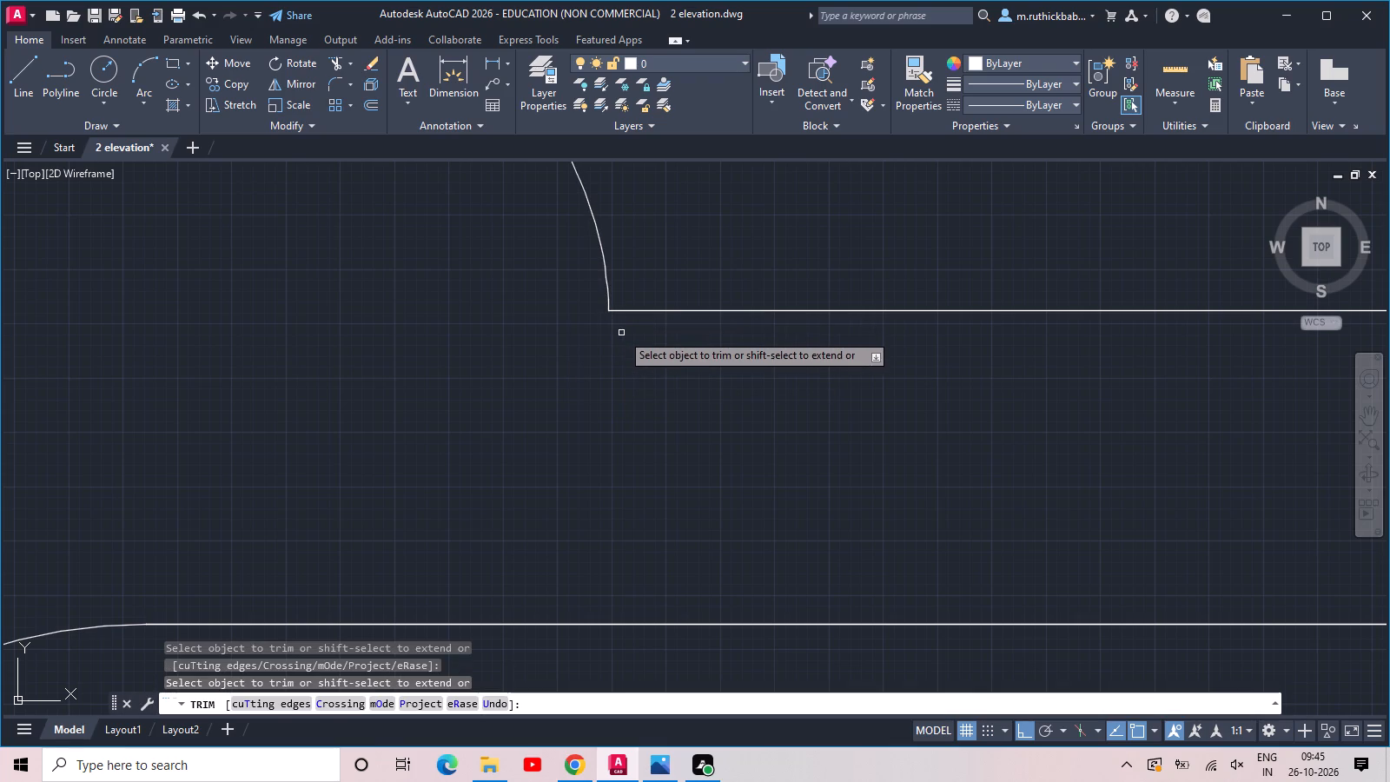
{"action": "scroll", "coordinate": [617, 339], "scroll_direction": "down", "scroll_amount": 2}
{"action": "key", "text": "Escape"}
Copy the ground-floor window's frames and crossbar, plus the small rectangle on its right, up to the upper storey, floor line to floor line.
{"action": "middle_click_drag", "start_coordinate": [600, 365], "coordinate": [668, 441]}
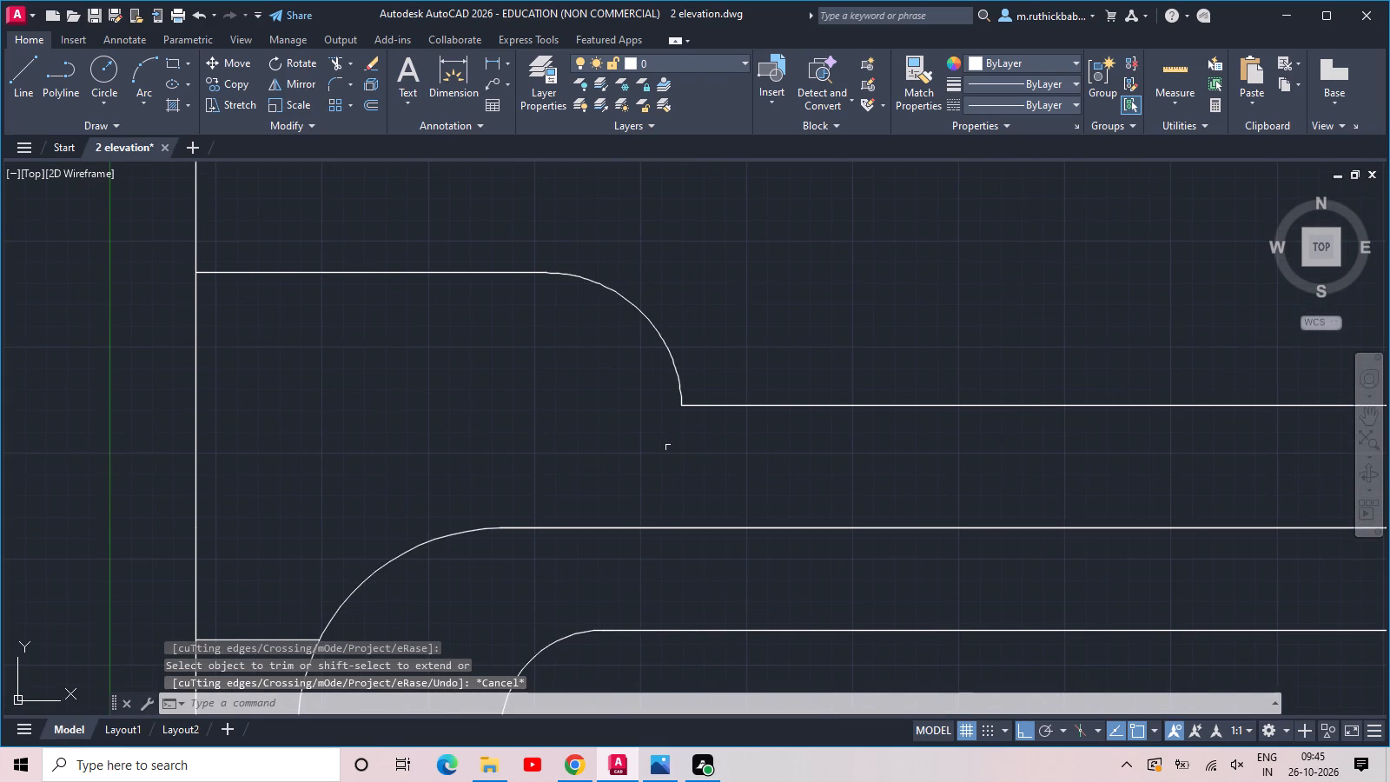
{"action": "scroll", "coordinate": [664, 447], "scroll_direction": "down", "scroll_amount": 1}
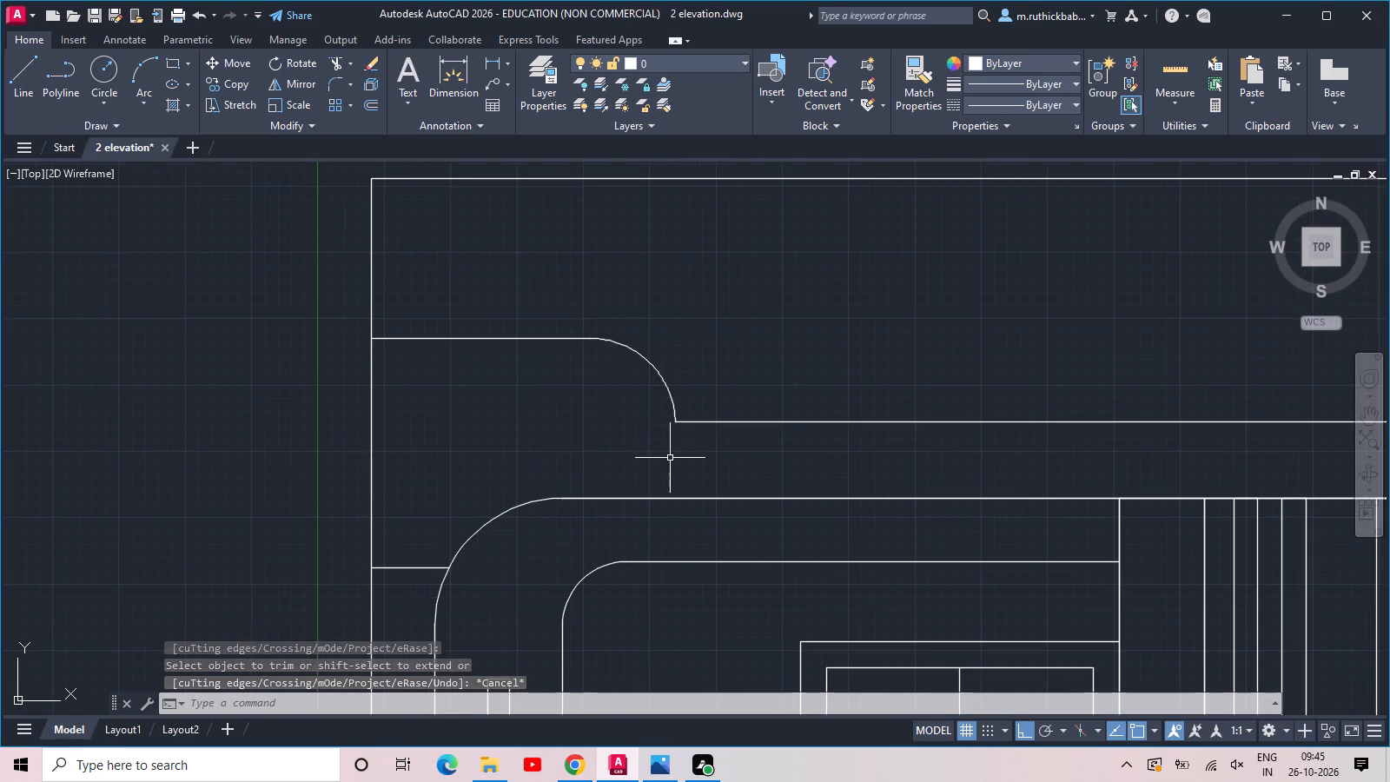
{"action": "scroll", "coordinate": [670, 458], "scroll_direction": "down", "scroll_amount": 1}
{"action": "middle_click_drag", "start_coordinate": [857, 467], "coordinate": [776, 444]}
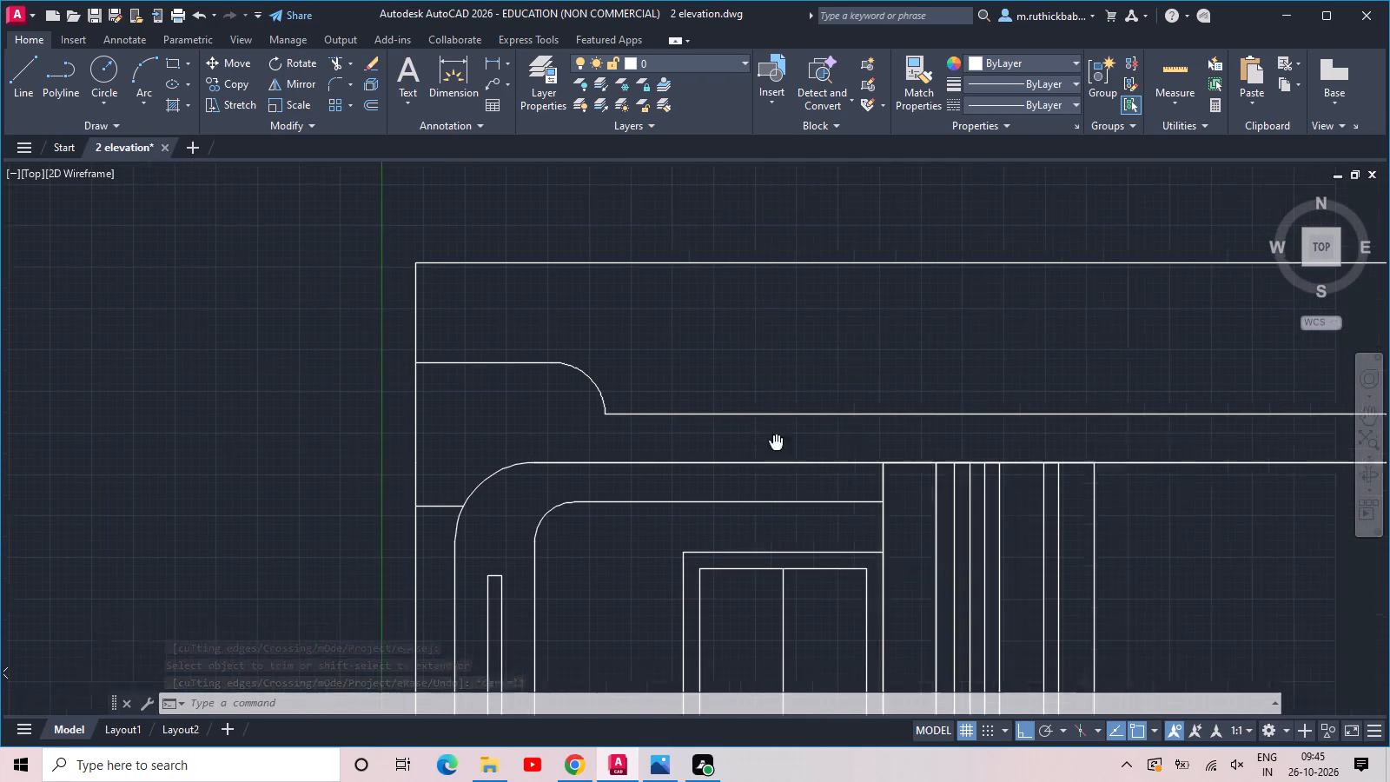
{"action": "middle_click_drag", "start_coordinate": [776, 444], "coordinate": [711, 430]}
{"action": "scroll", "coordinate": [852, 427], "scroll_direction": "down", "scroll_amount": 1}
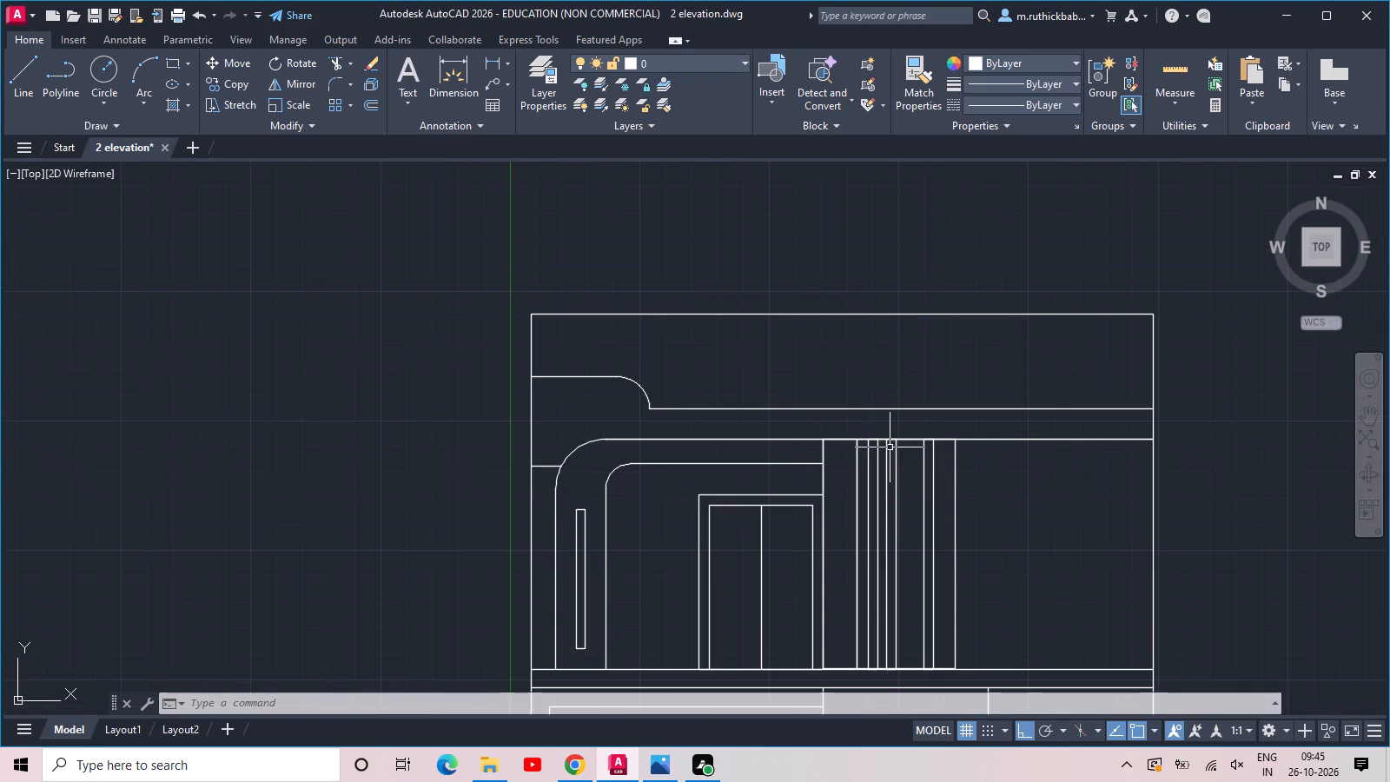
{"action": "scroll", "coordinate": [890, 467], "scroll_direction": "down", "scroll_amount": 2}
{"action": "middle_click_drag", "start_coordinate": [913, 518], "coordinate": [881, 421]}
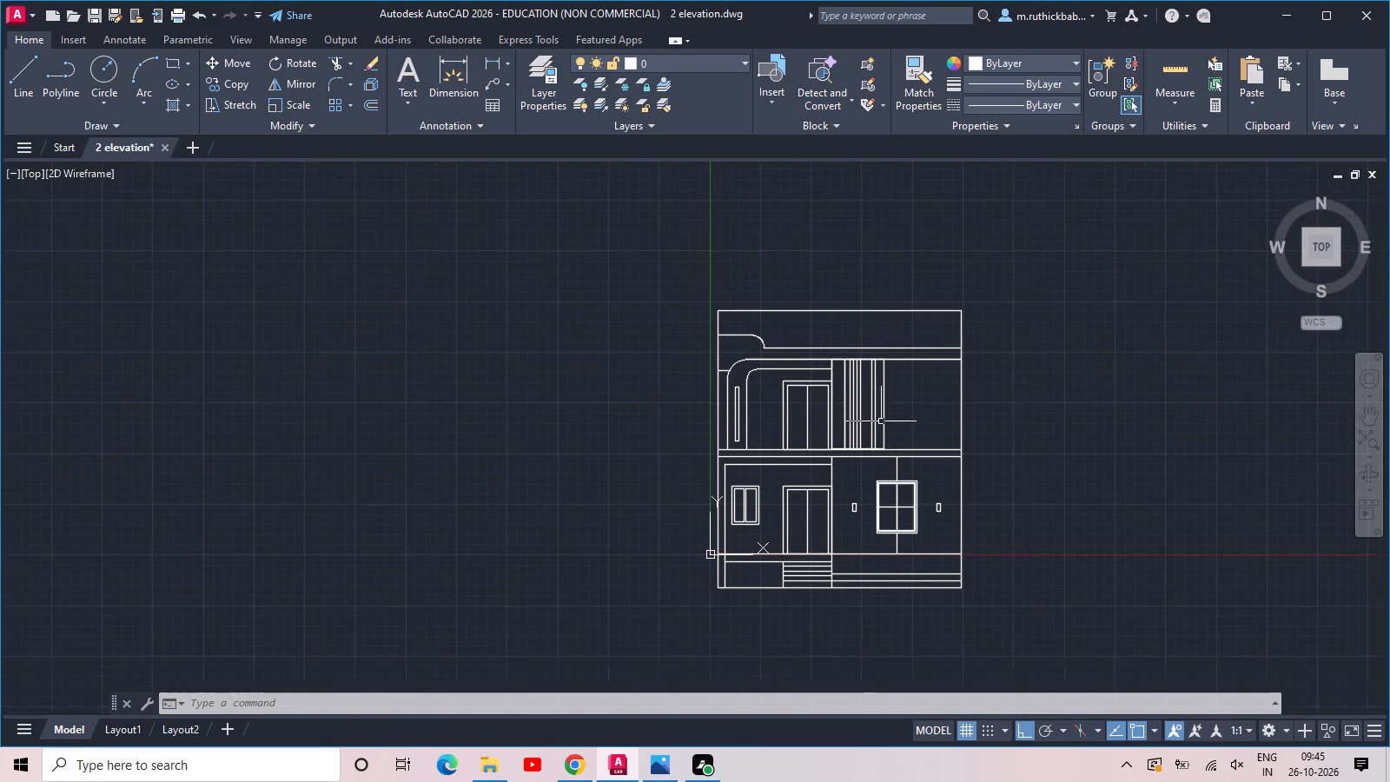
{"action": "scroll", "coordinate": [914, 521], "scroll_direction": "up", "scroll_amount": 3}
{"action": "middle_click_drag", "start_coordinate": [861, 389], "coordinate": [869, 474]}
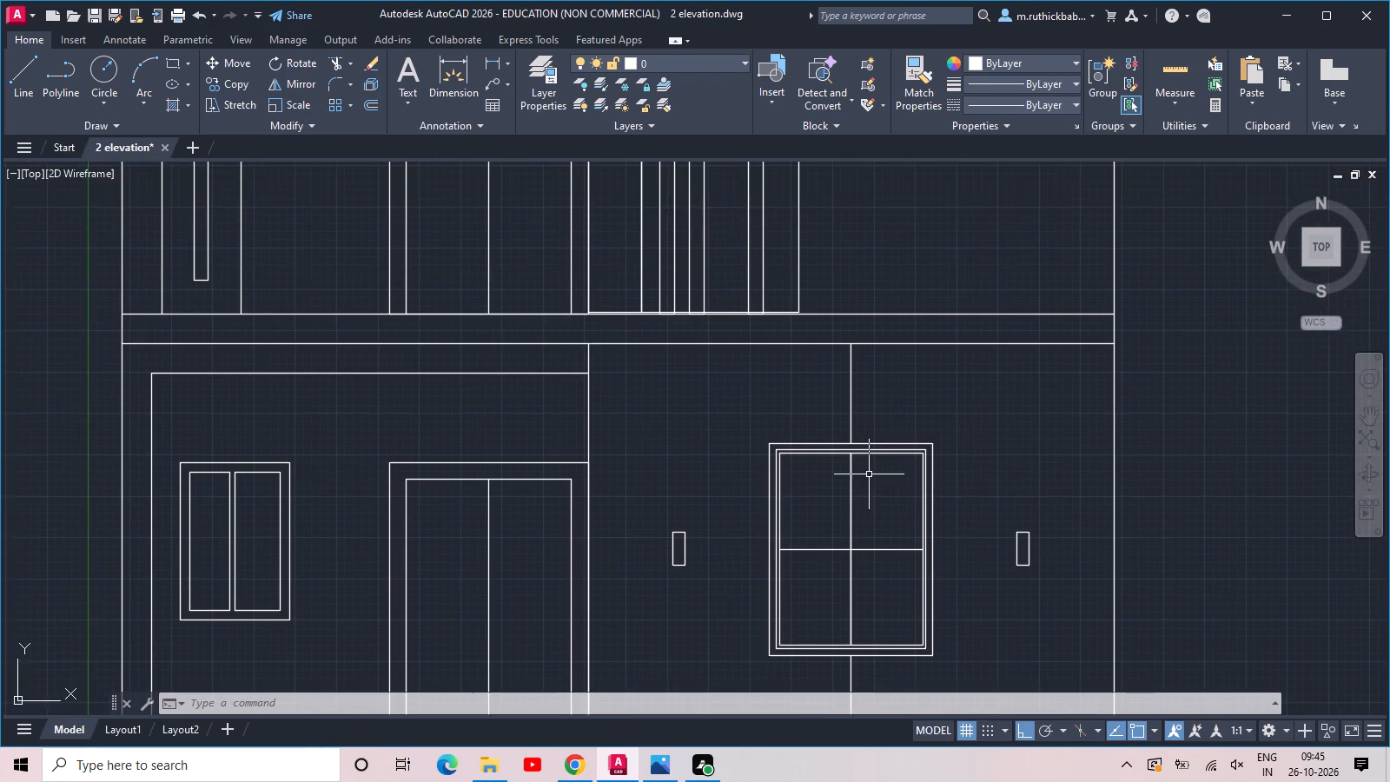
{"action": "scroll", "coordinate": [869, 473], "scroll_direction": "down", "scroll_amount": 1}
{"action": "left_click", "coordinate": [934, 422]}
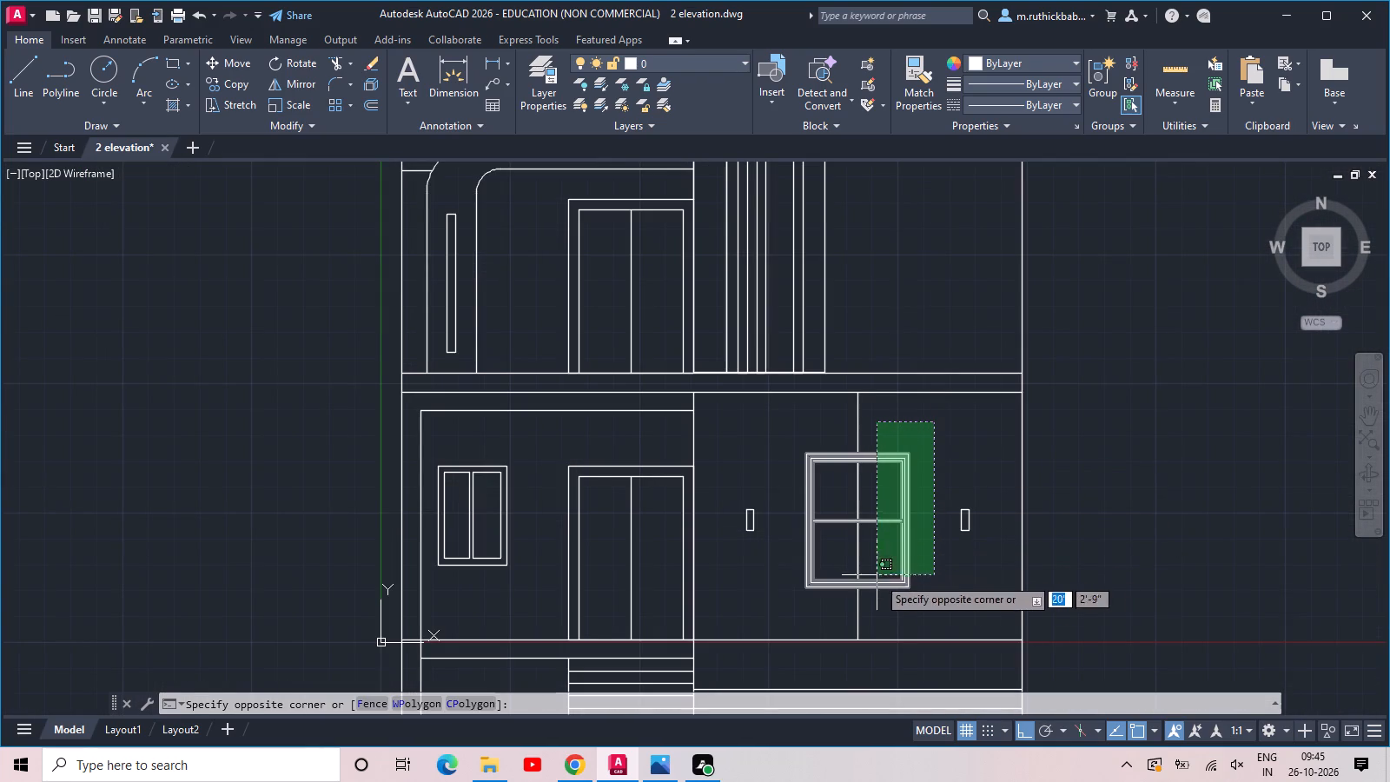
{"action": "left_click", "coordinate": [867, 604]}
{"action": "left_click", "coordinate": [989, 478]}
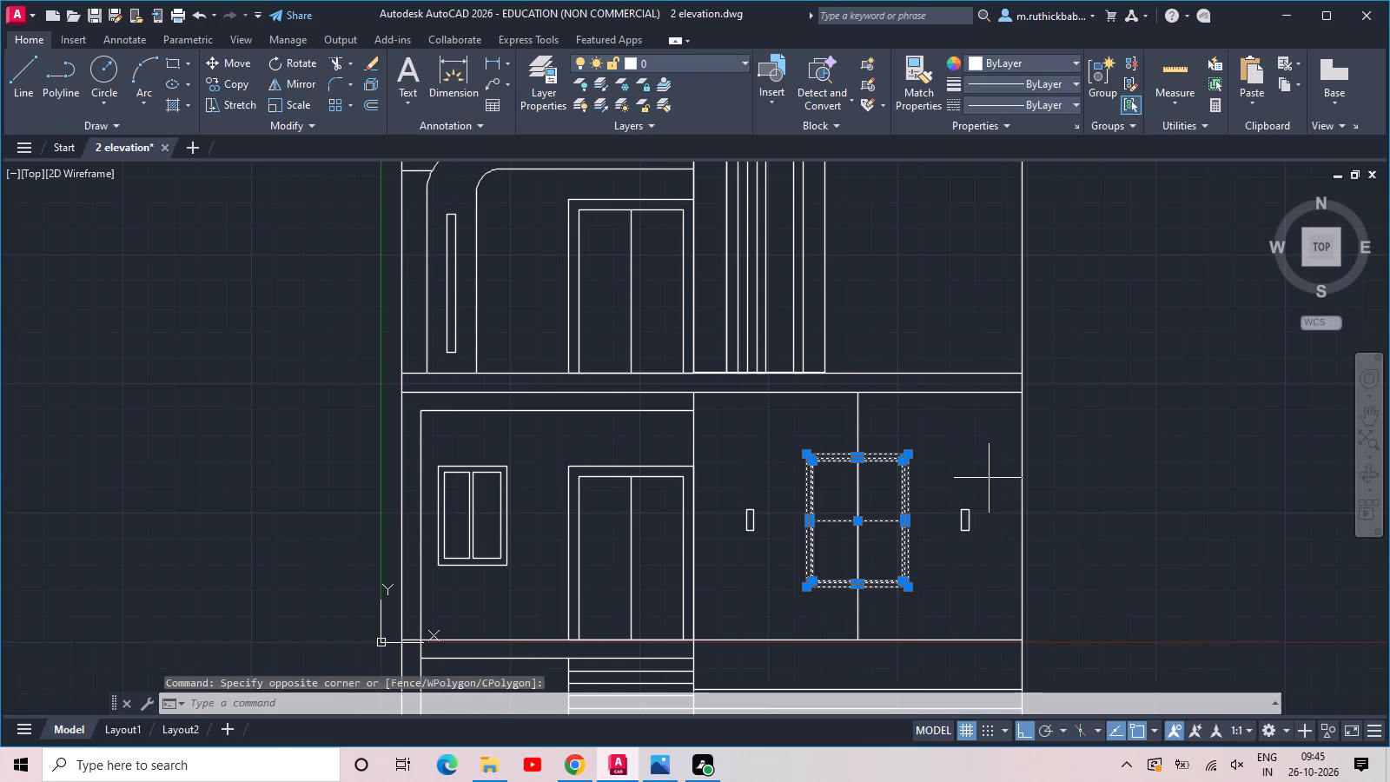
{"action": "left_click", "coordinate": [917, 555]}
{"action": "type", "text": "co"}
{"action": "key", "text": "space"}
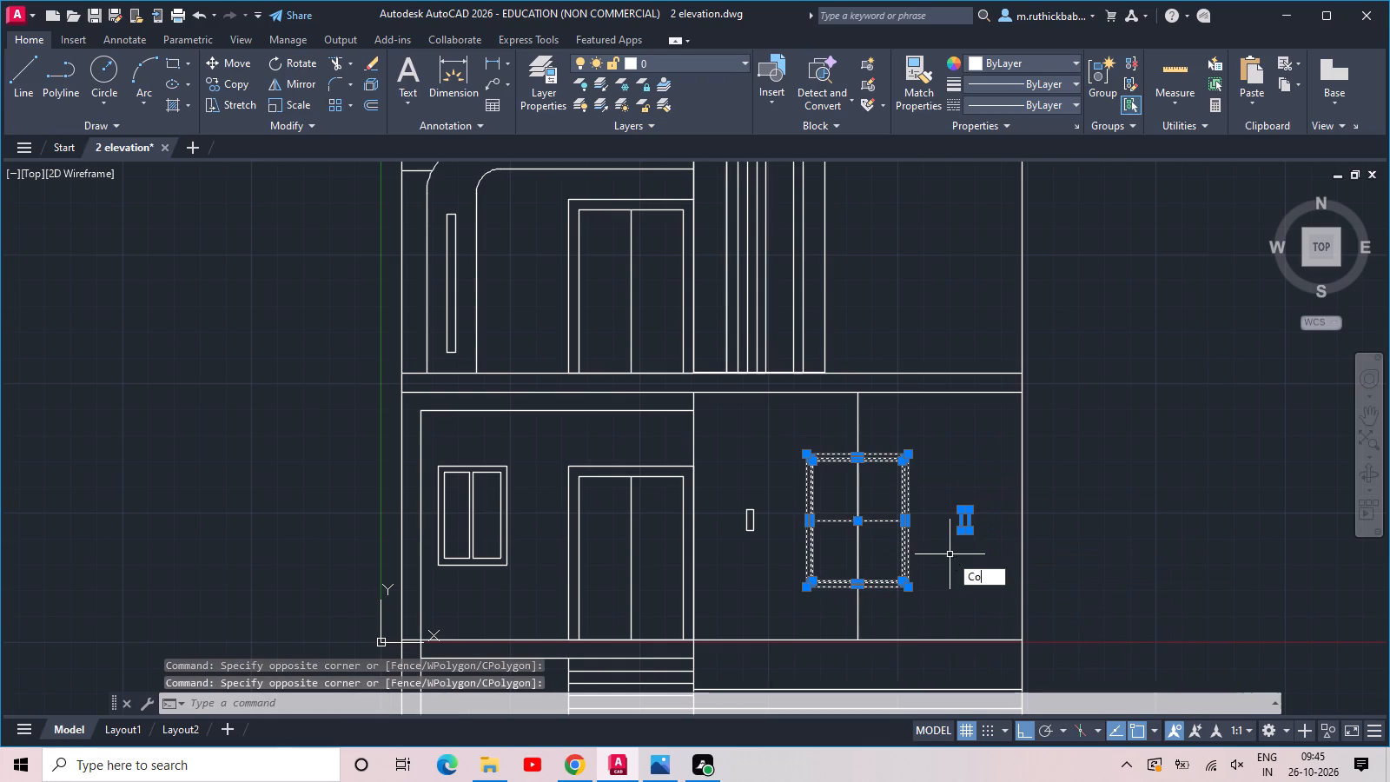
{"action": "left_click", "coordinate": [1021, 641]}
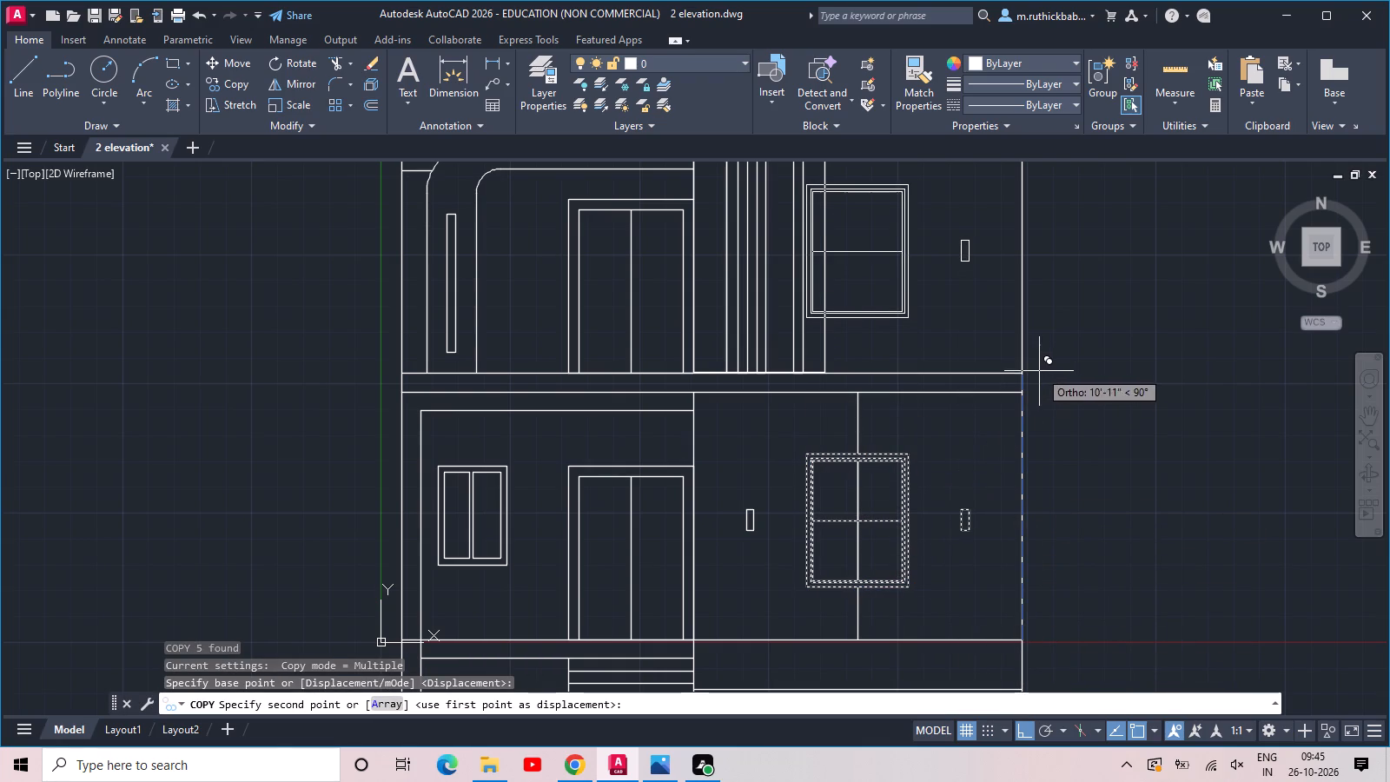
{"action": "left_click", "coordinate": [1018, 374]}
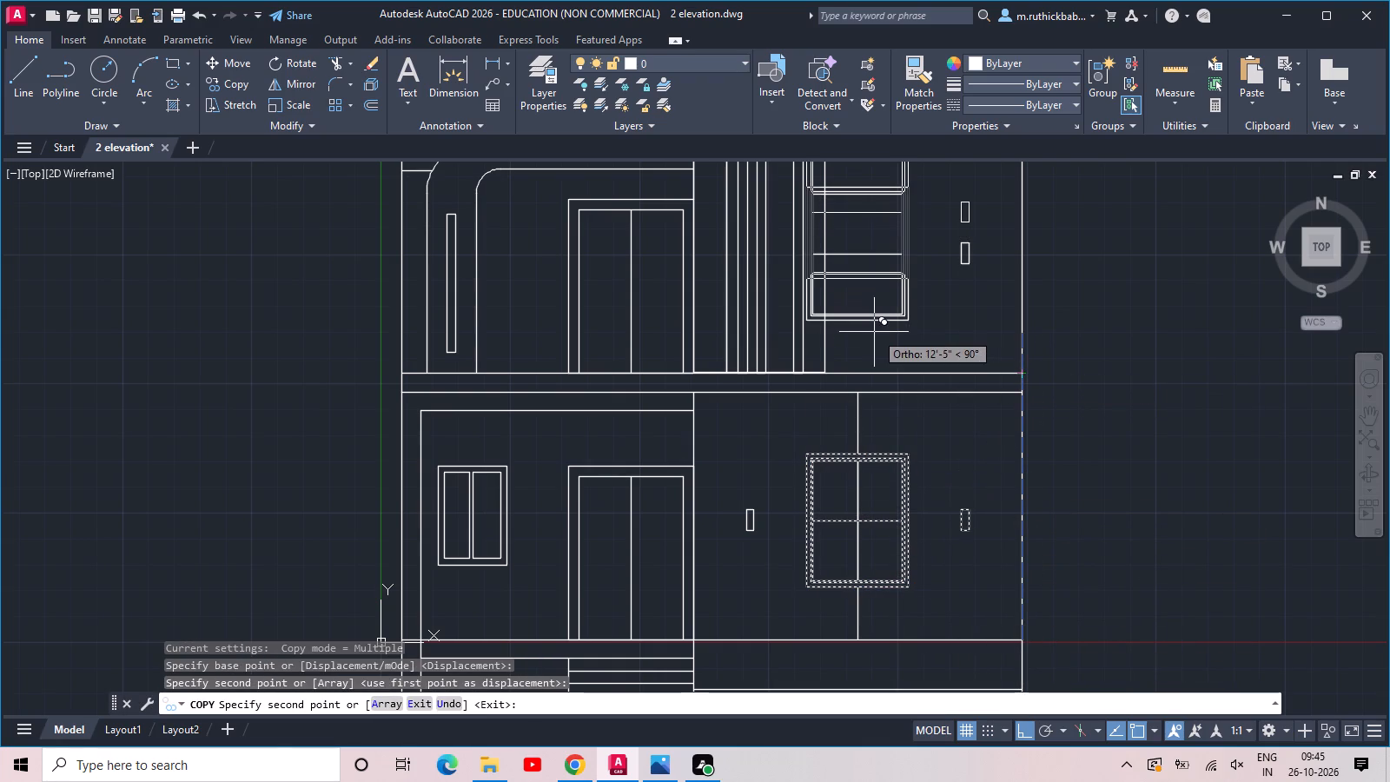
{"action": "key", "text": "Escape"}
Trim away the part of the copied upper-storey window that overlaps the vertical strip panel.
{"action": "middle_click_drag", "start_coordinate": [885, 349], "coordinate": [914, 495]}
{"action": "scroll", "coordinate": [863, 375], "scroll_direction": "up", "scroll_amount": 2}
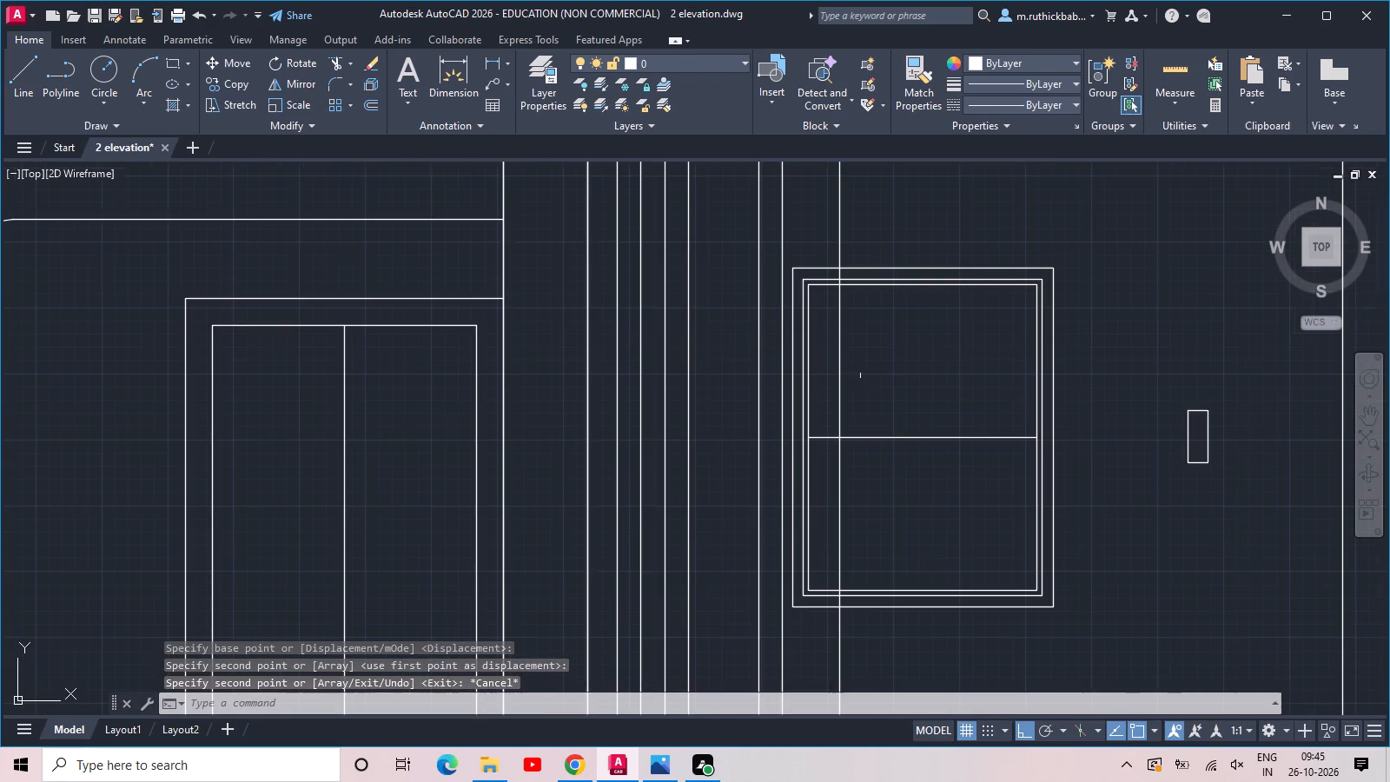
{"action": "type", "text": "tr"}
{"action": "key", "text": "space"}
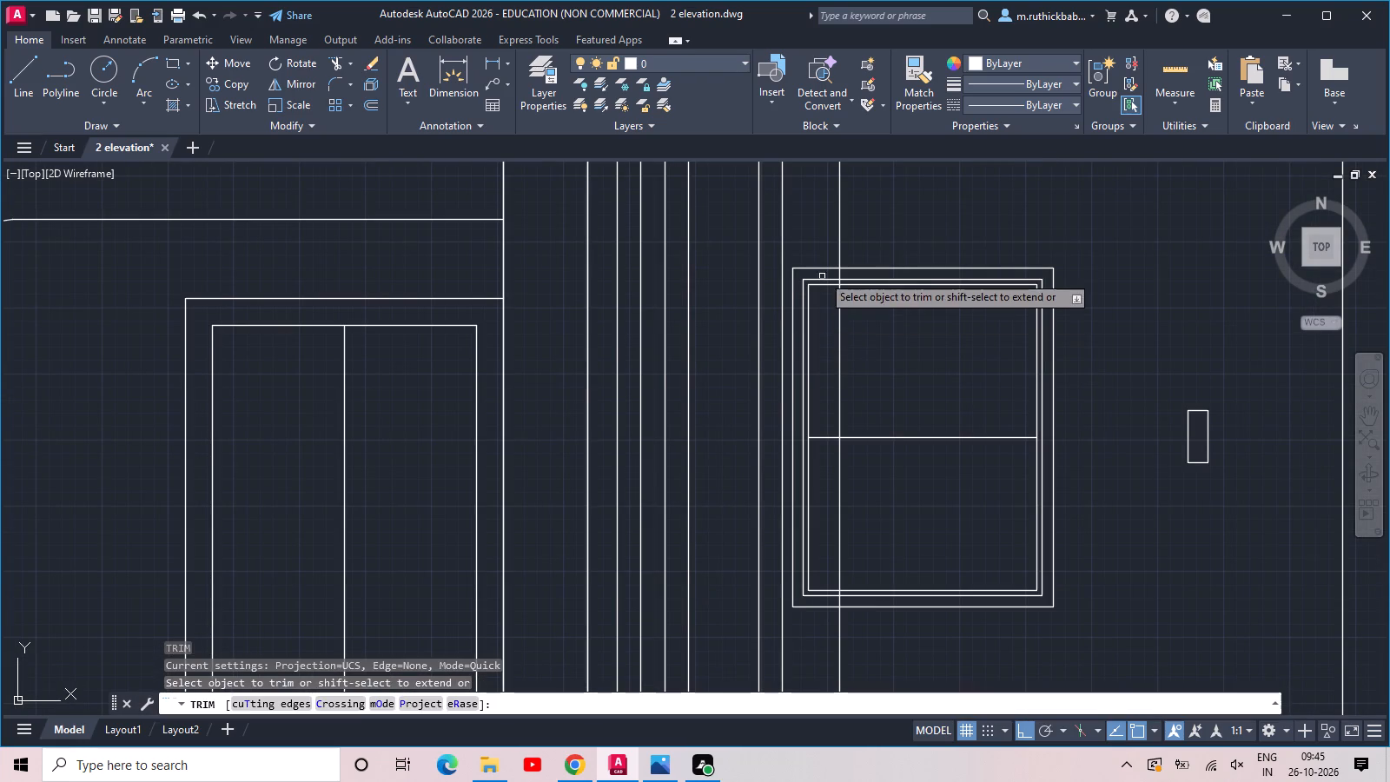
{"action": "left_click_drag", "start_coordinate": [825, 238], "coordinate": [819, 298]}
{"action": "left_click_drag", "start_coordinate": [824, 630], "coordinate": [824, 617]}
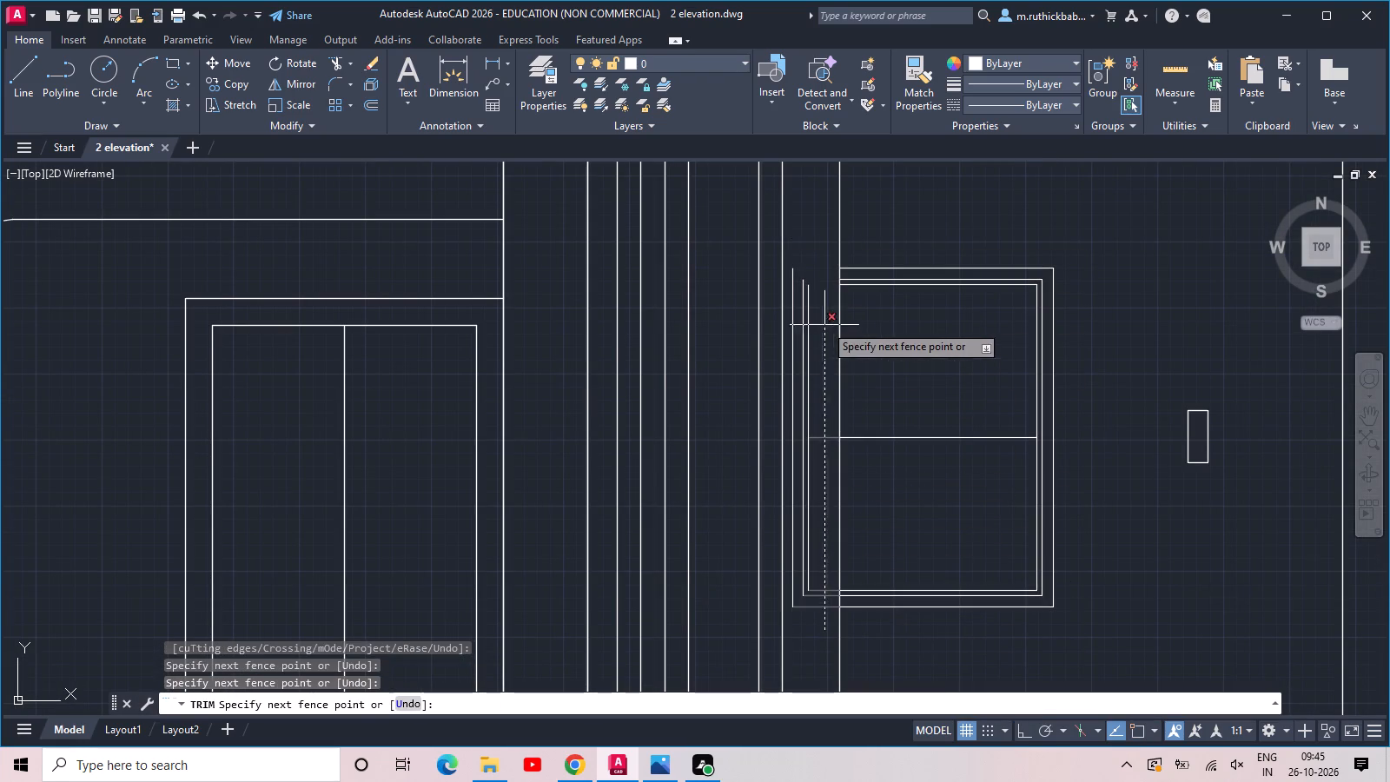
{"action": "left_click", "coordinate": [817, 288]}
{"action": "left_click", "coordinate": [817, 359]}
{"action": "left_click", "coordinate": [789, 388]}
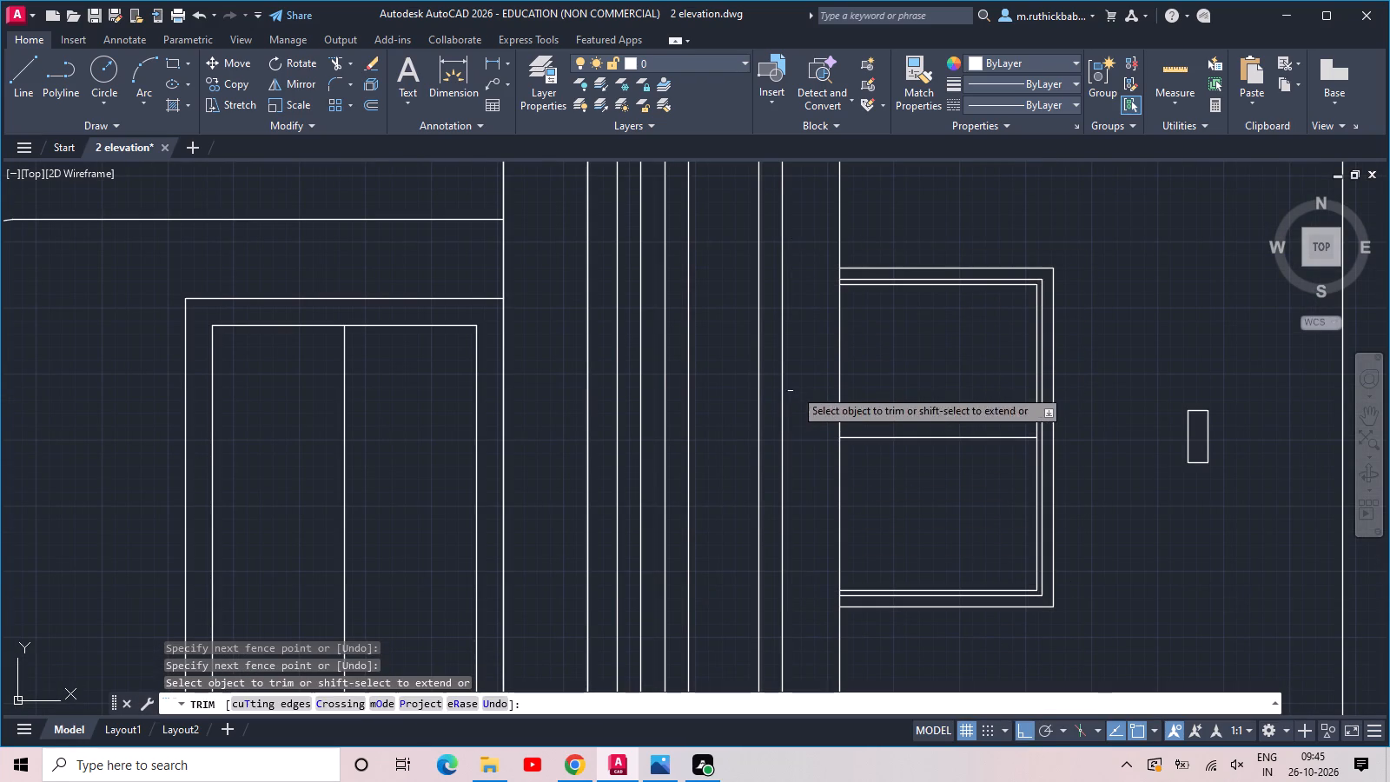
{"action": "key", "text": "Escape"}
Copy the vertical centre-line segments through and around the ground-floor window up to the upper storey, floor line to floor line.
{"action": "scroll", "coordinate": [808, 319], "scroll_direction": "down", "scroll_amount": 3}
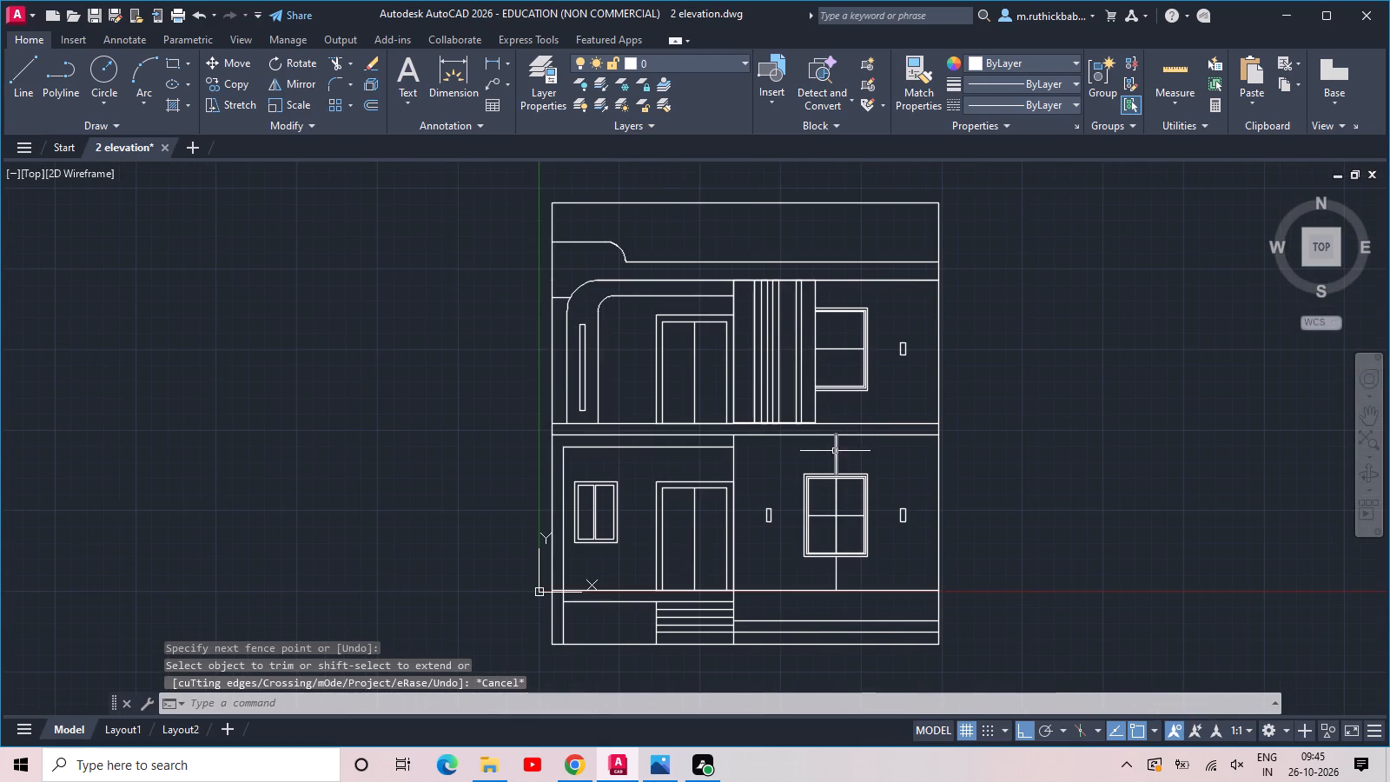
{"action": "left_click", "coordinate": [837, 461]}
{"action": "left_click", "coordinate": [823, 452]}
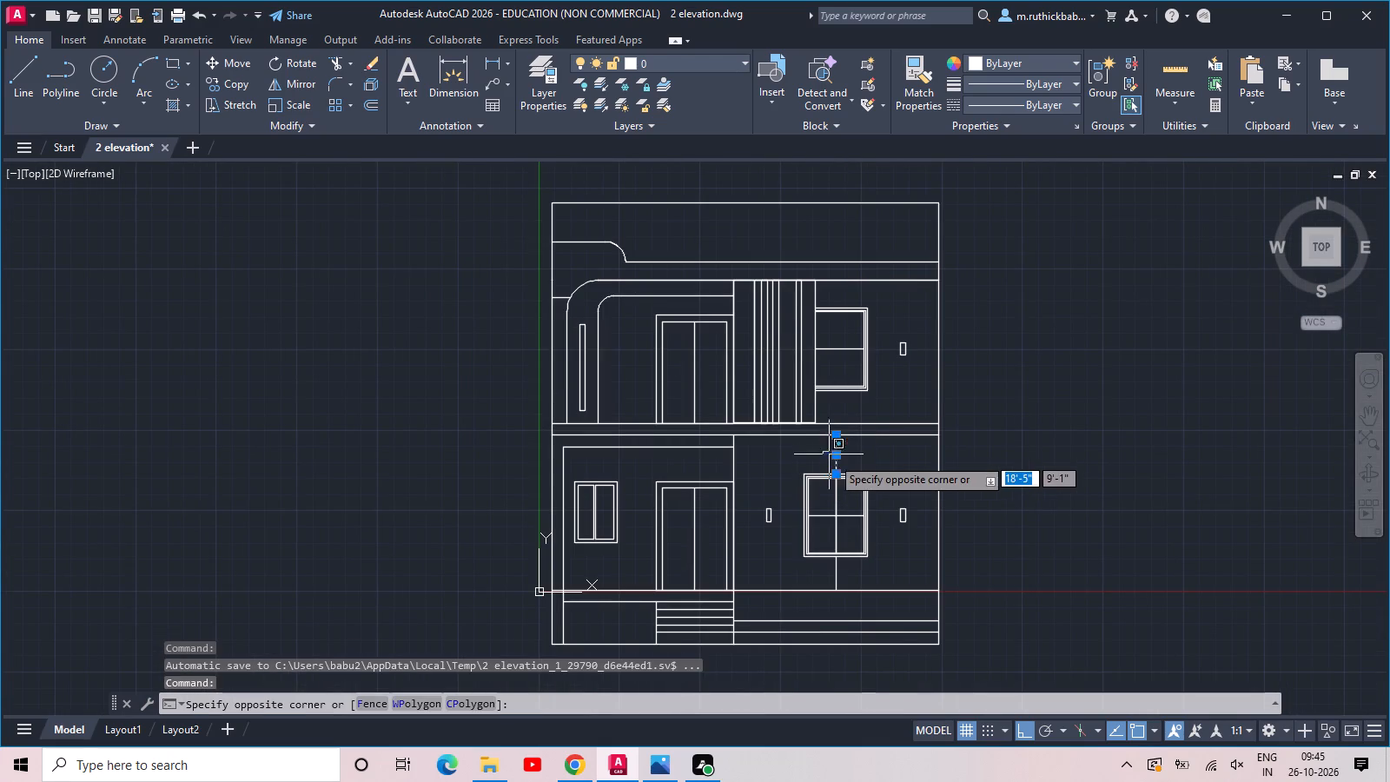
{"action": "key", "text": "Escape"}
{"action": "left_click", "coordinate": [844, 488]}
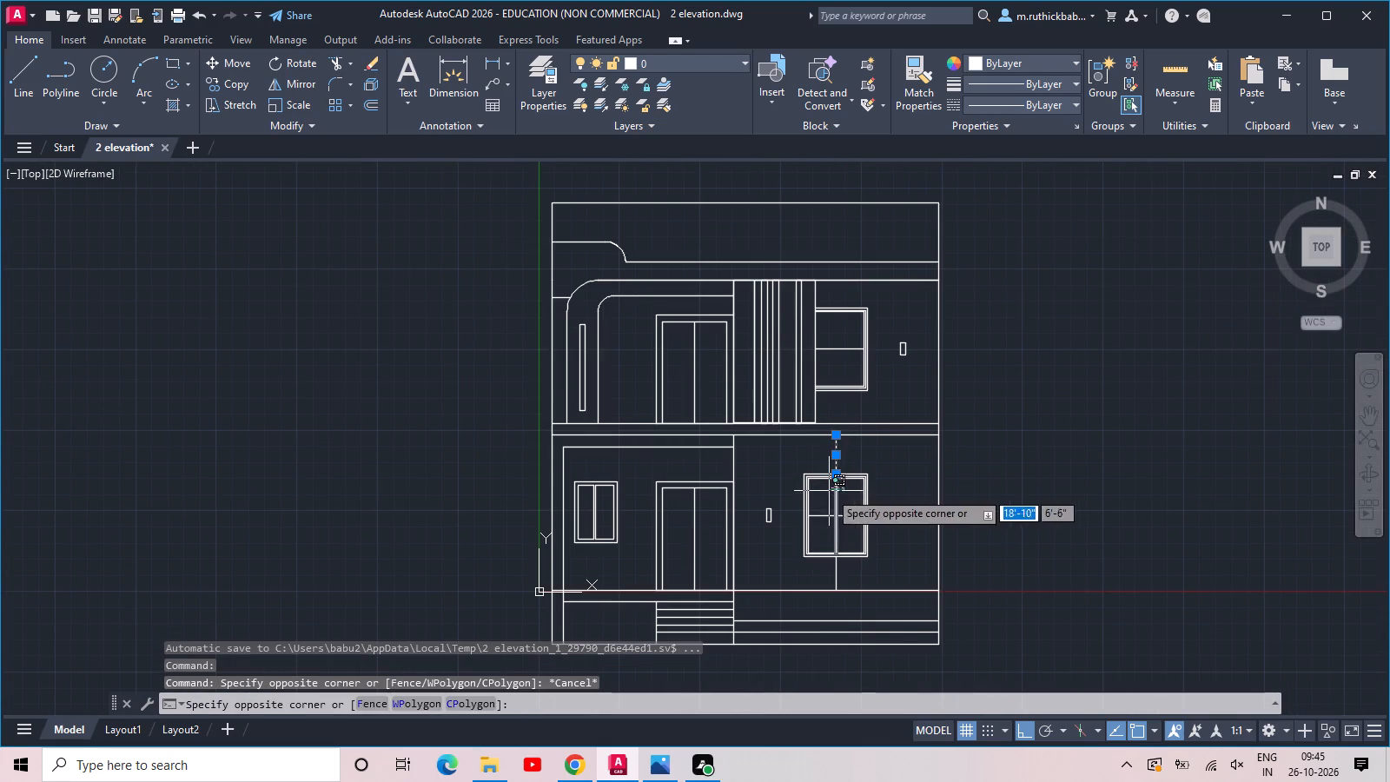
{"action": "left_click", "coordinate": [829, 491]}
{"action": "left_click", "coordinate": [839, 578]}
{"action": "left_click", "coordinate": [819, 567]}
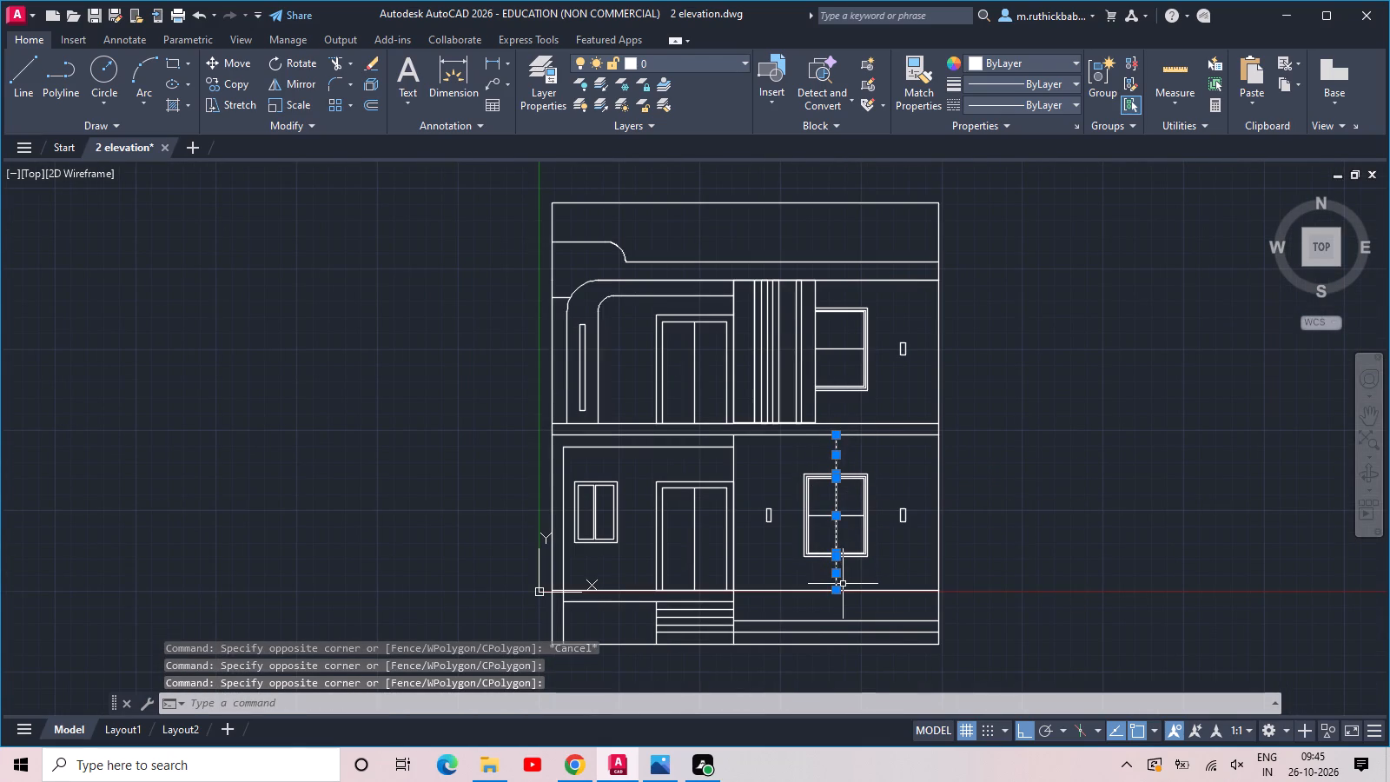
{"action": "key", "text": "c"}
{"action": "type", "text": "o"}
{"action": "key", "text": "space"}
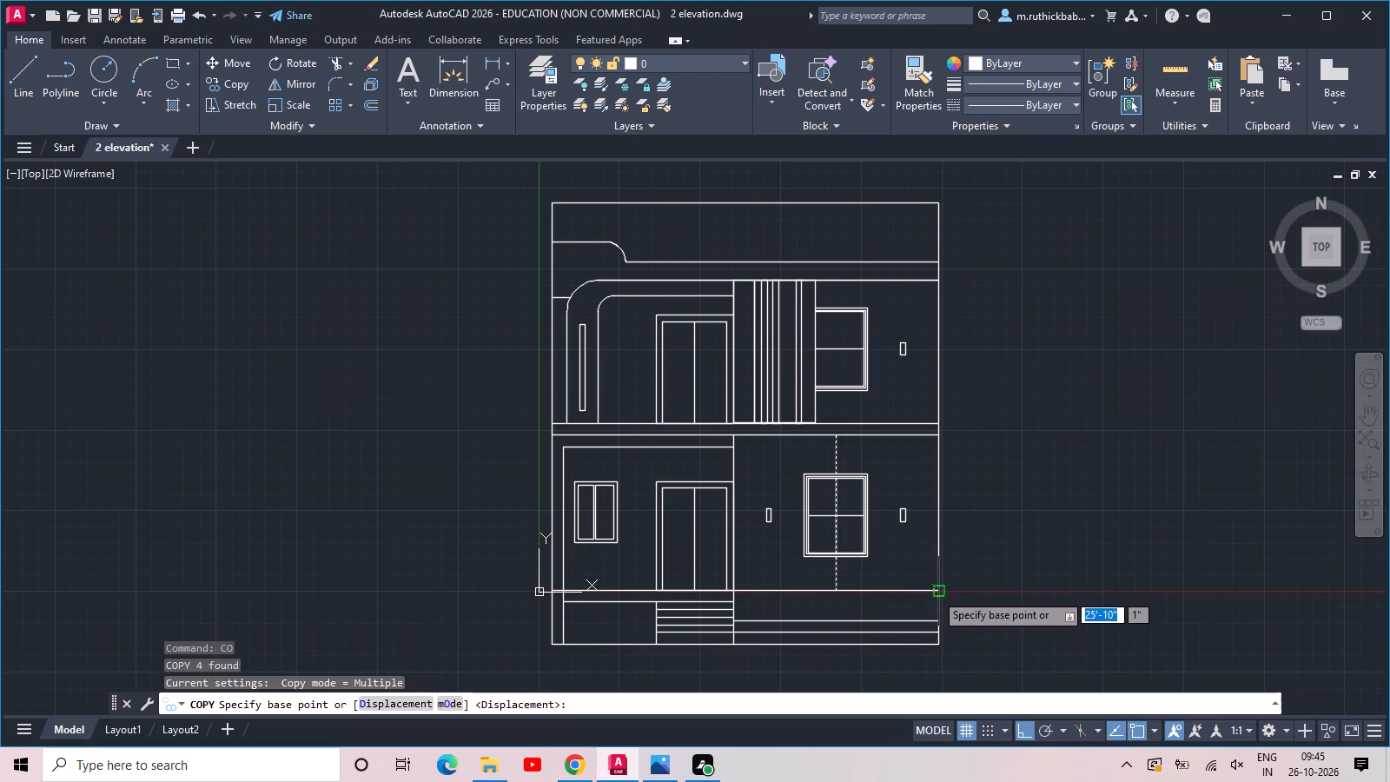
{"action": "left_click", "coordinate": [936, 588]}
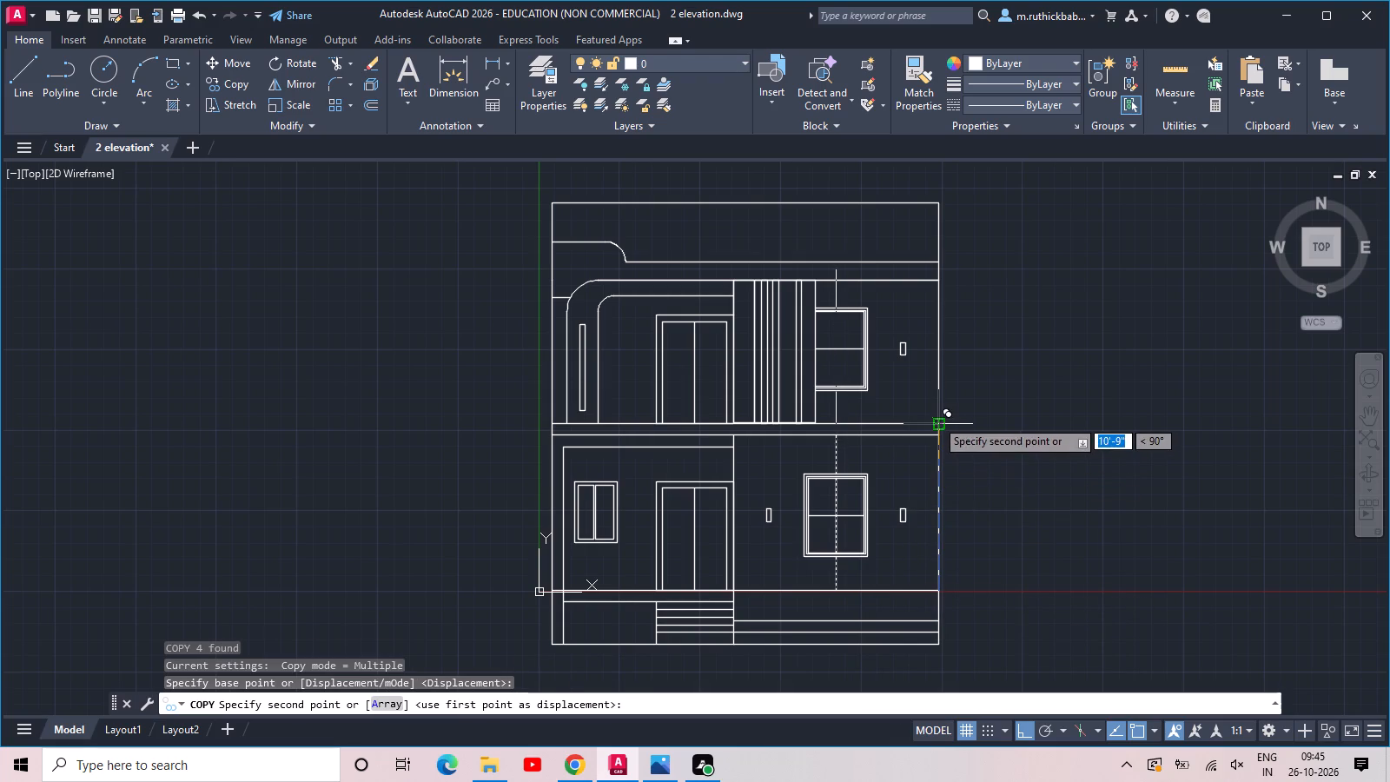
{"action": "left_click", "coordinate": [936, 419]}
{"action": "key", "text": "Escape"}
Trim the copied window centre line where it projects above the upper storey's top line.
{"action": "scroll", "coordinate": [749, 409], "scroll_direction": "down", "scroll_amount": 1}
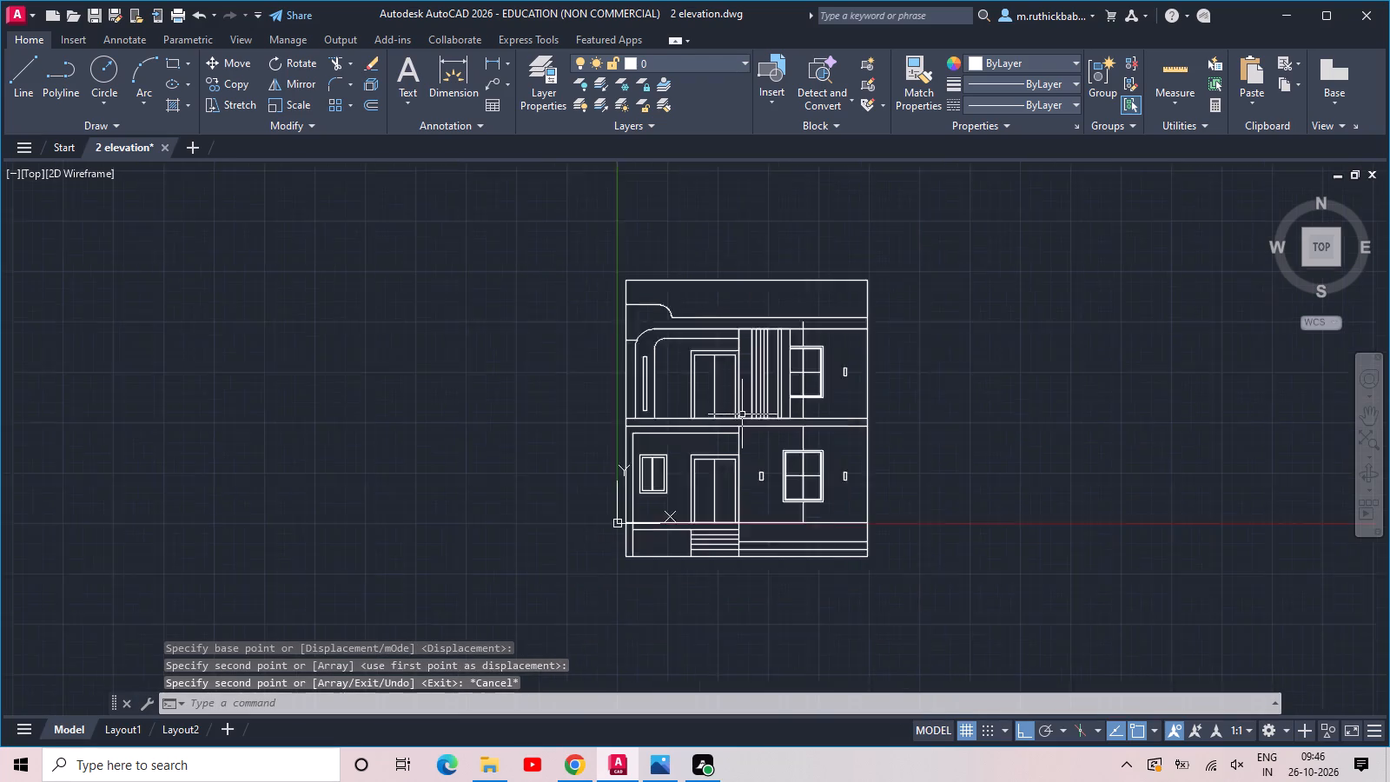
{"action": "scroll", "coordinate": [741, 415], "scroll_direction": "down", "scroll_amount": 1}
{"action": "scroll", "coordinate": [678, 423], "scroll_direction": "up", "scroll_amount": 1}
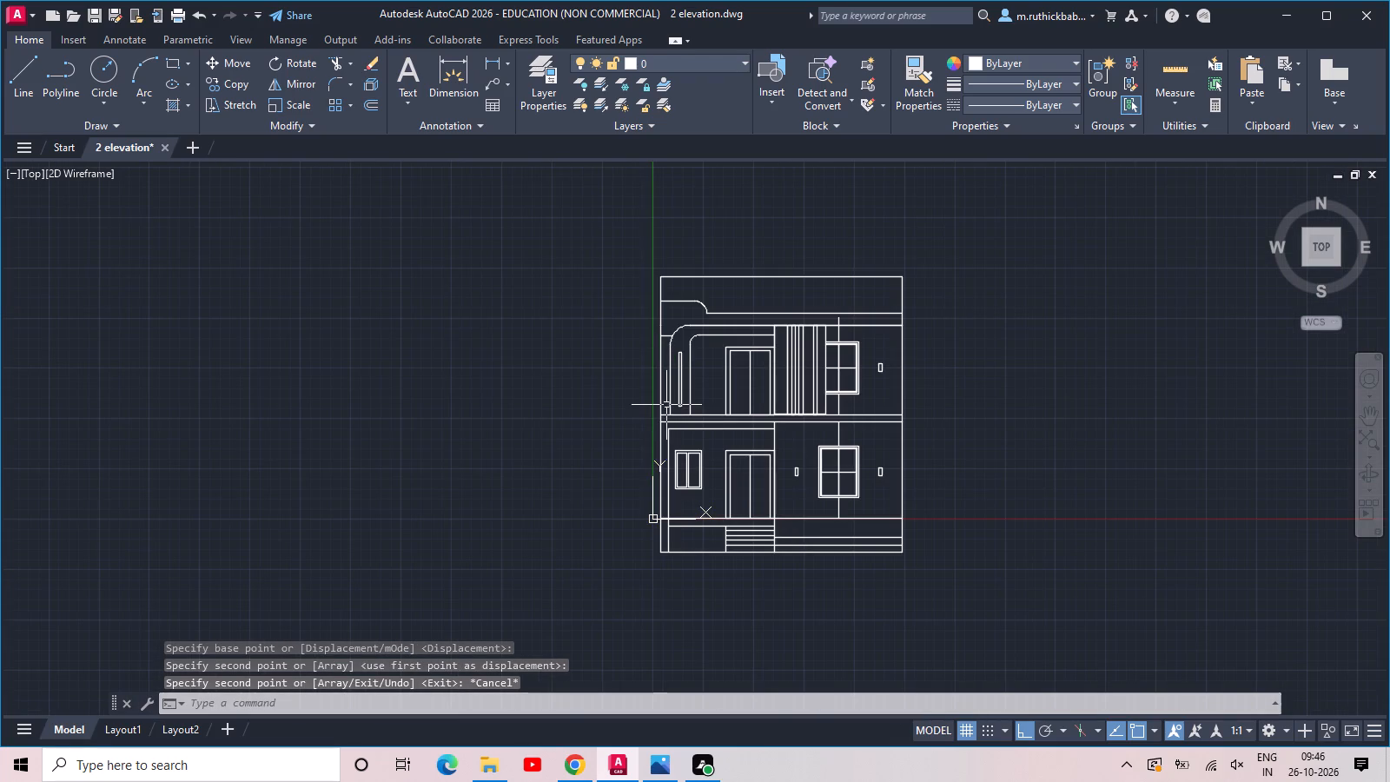
{"action": "scroll", "coordinate": [760, 319], "scroll_direction": "up", "scroll_amount": 1}
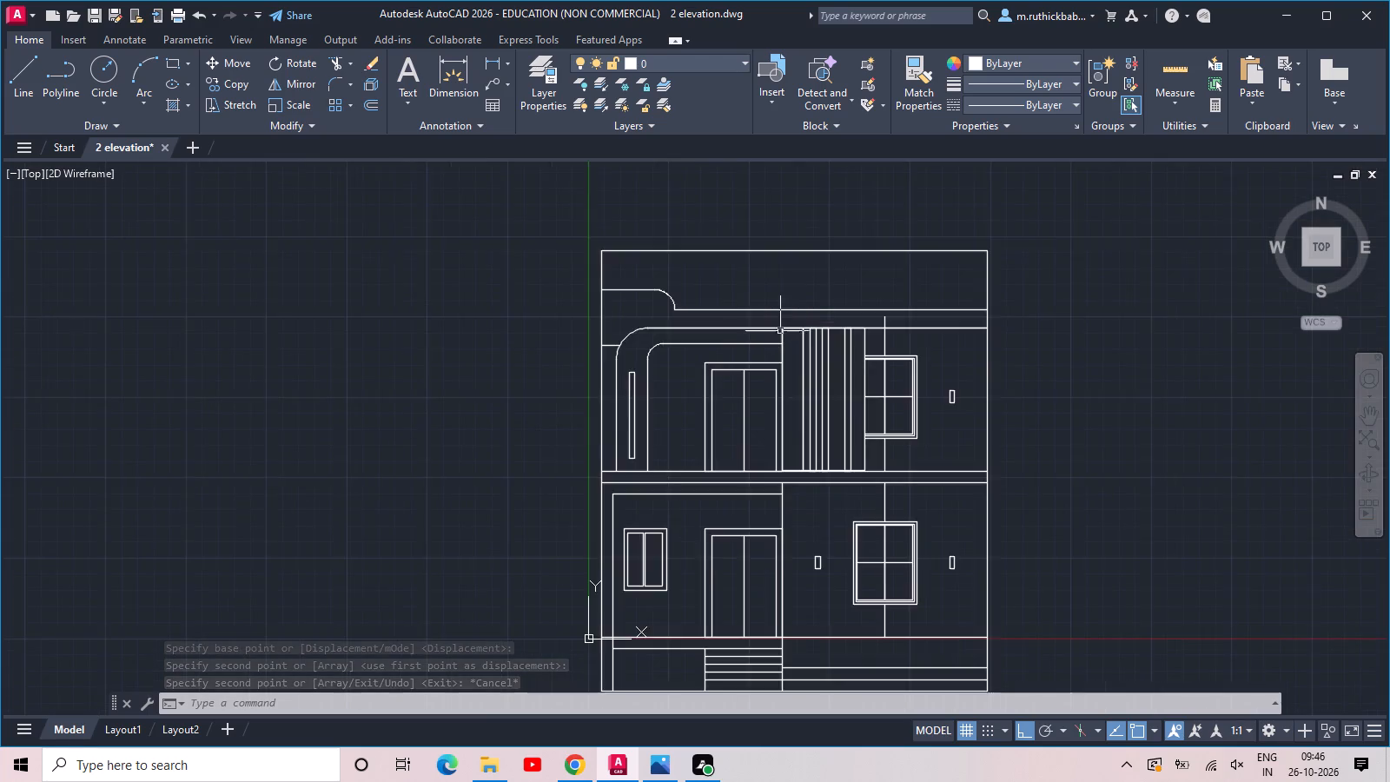
{"action": "scroll", "coordinate": [784, 334], "scroll_direction": "up", "scroll_amount": 2}
{"action": "scroll", "coordinate": [991, 305], "scroll_direction": "down", "scroll_amount": 2}
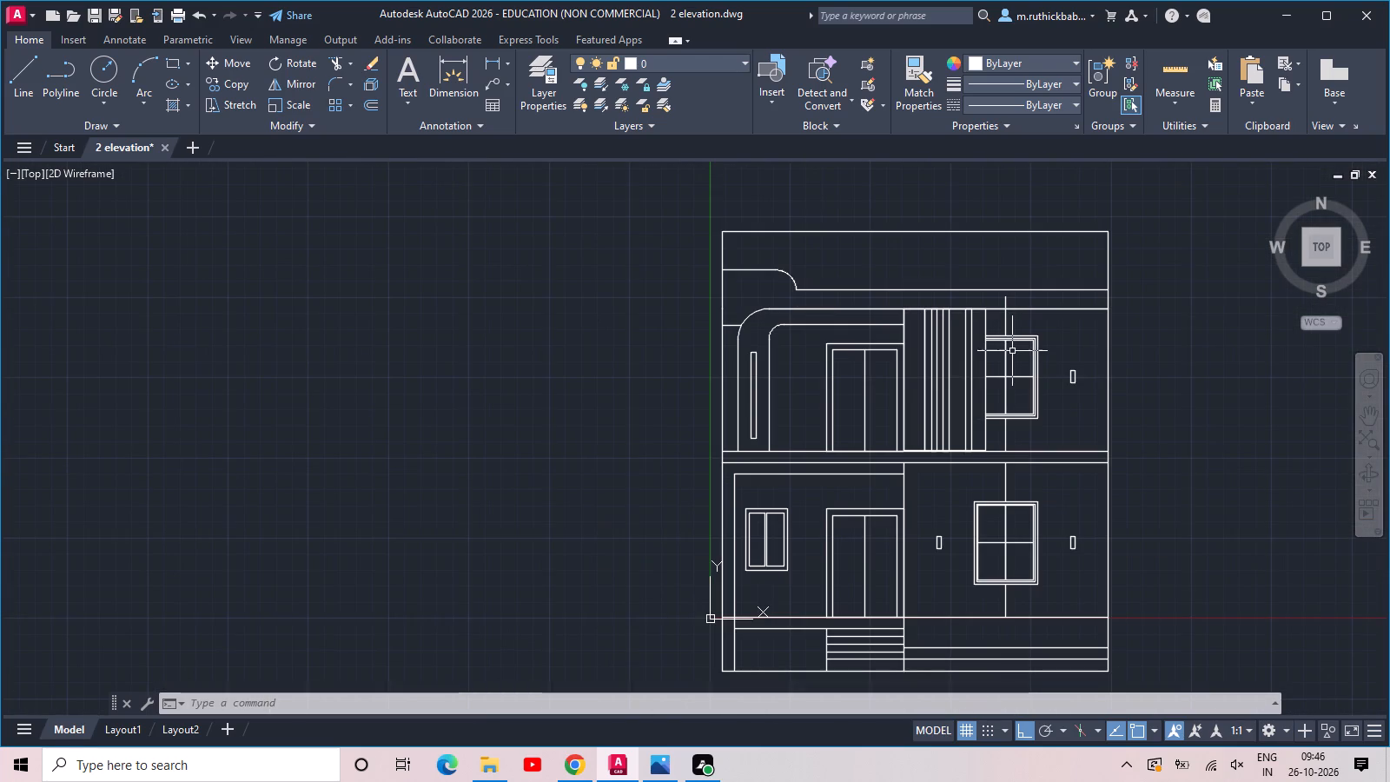
{"action": "scroll", "coordinate": [1014, 350], "scroll_direction": "up", "scroll_amount": 2}
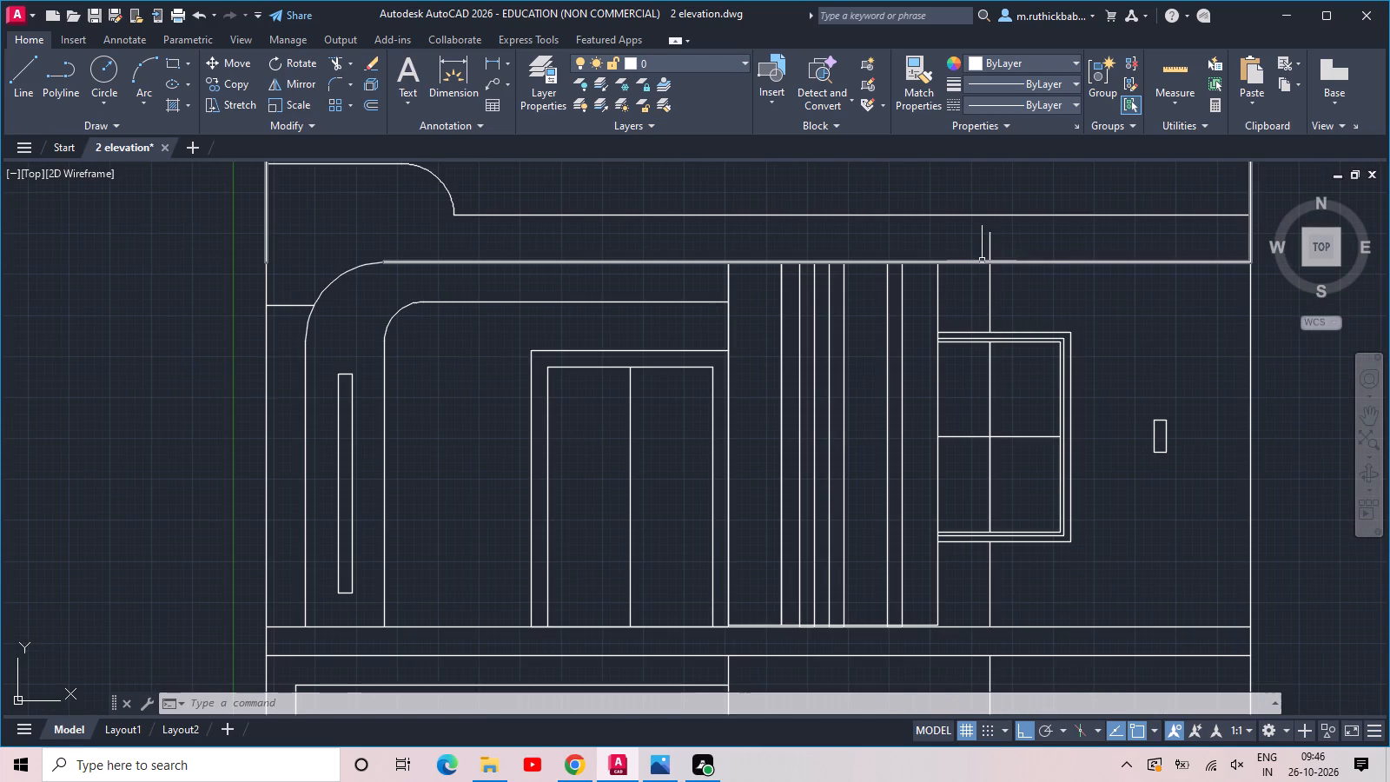
{"action": "type", "text": "tr"}
{"action": "key", "text": "space"}
{"action": "left_click", "coordinate": [997, 233]}
{"action": "left_click", "coordinate": [980, 242]}
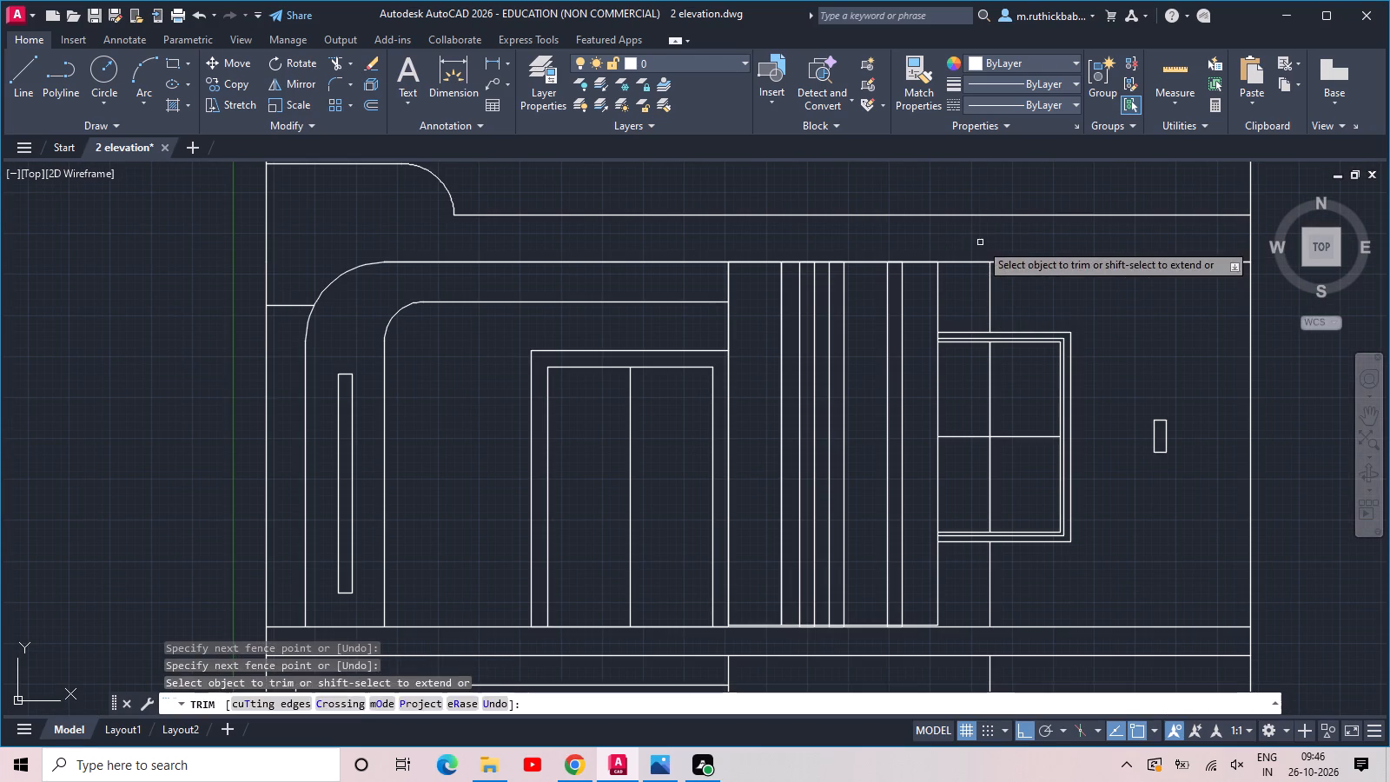
{"action": "key", "text": "Escape"}
Draw a rectangle about 3" wide from the strip panel's upper-left corner up to the stepped line.
{"action": "middle_click_drag", "start_coordinate": [875, 236], "coordinate": [880, 254]}
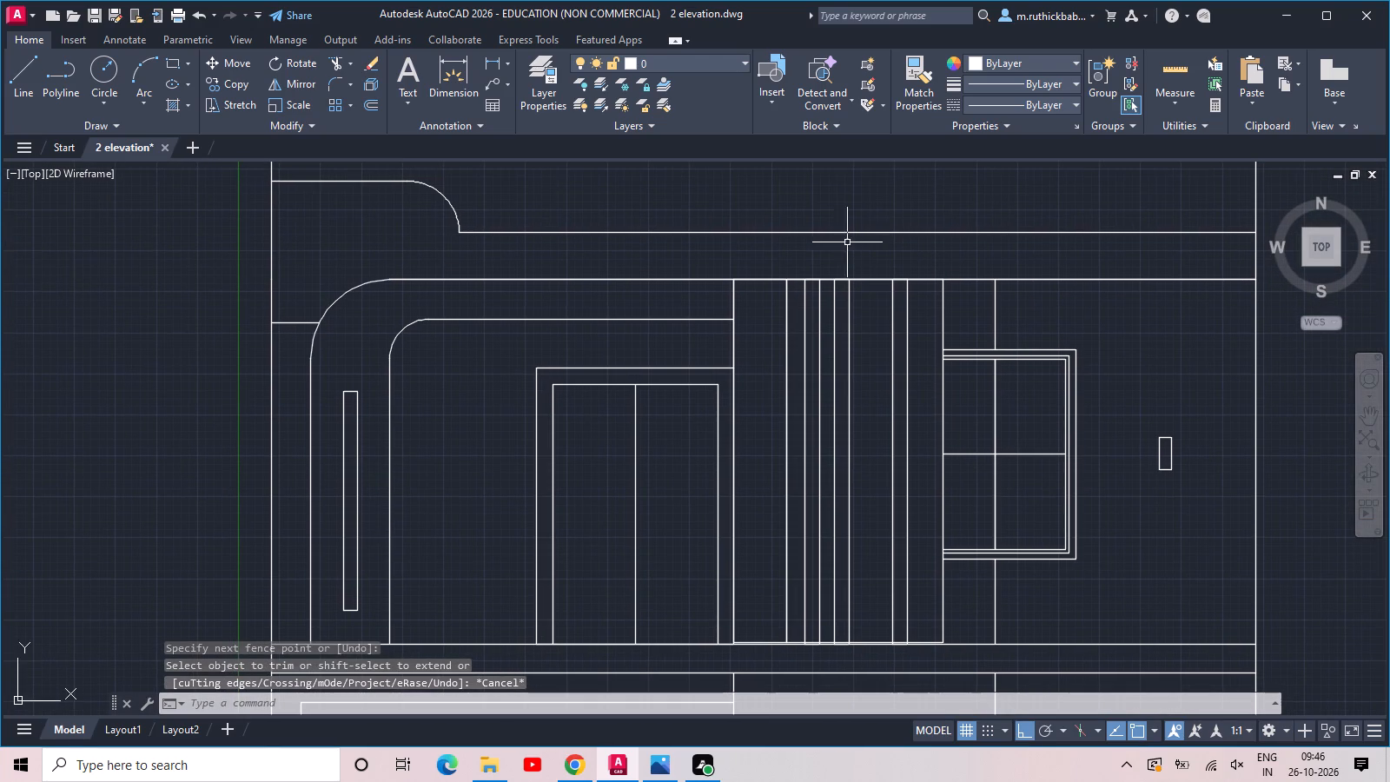
{"action": "scroll", "coordinate": [747, 246], "scroll_direction": "up", "scroll_amount": 2}
{"action": "type", "text": "rec"}
{"action": "key", "text": "space"}
{"action": "left_click", "coordinate": [718, 333]}
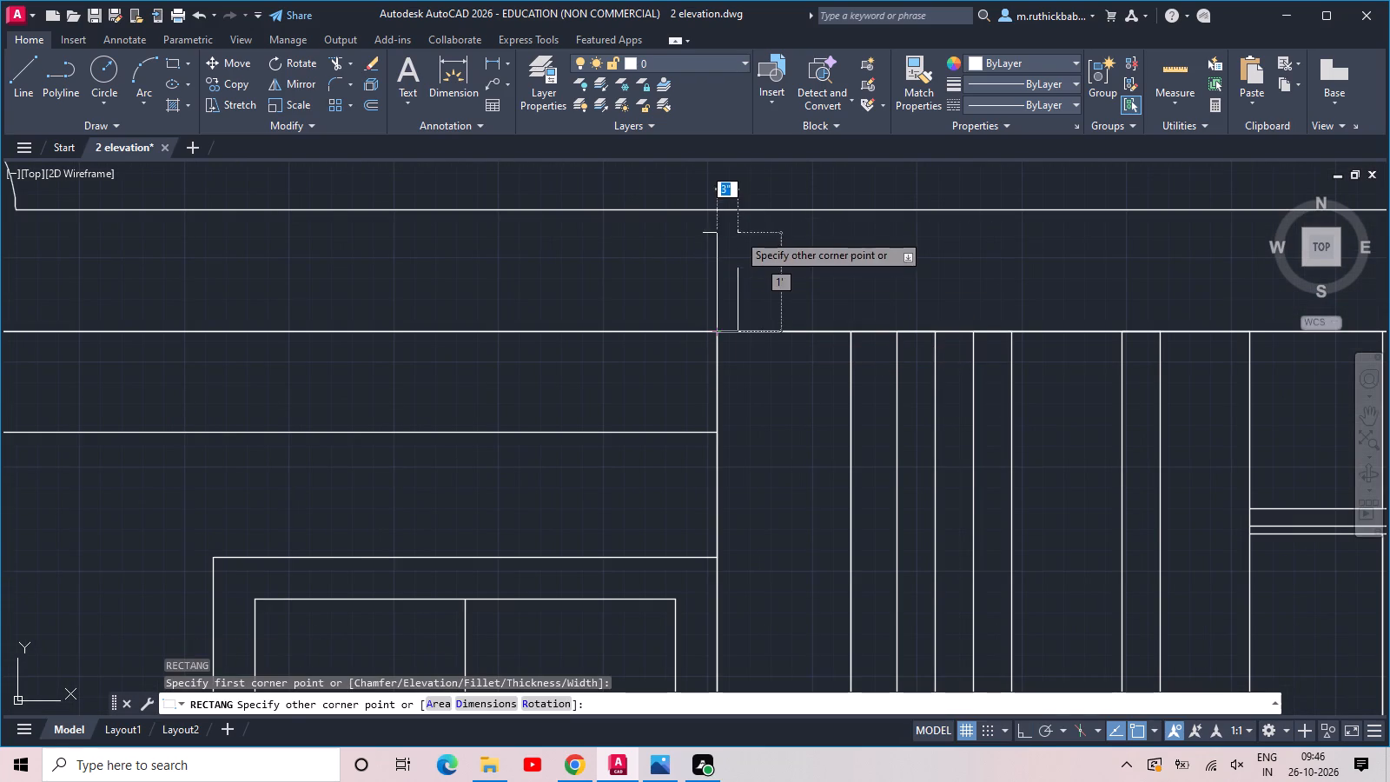
{"action": "left_click", "coordinate": [739, 210]}
Copy the narrow rectangle beside the strip panel as a fitted array of 15 items ending at the building's right edge.
{"action": "left_click_drag", "start_coordinate": [781, 256], "coordinate": [771, 262]}
{"action": "left_click", "coordinate": [678, 265]}
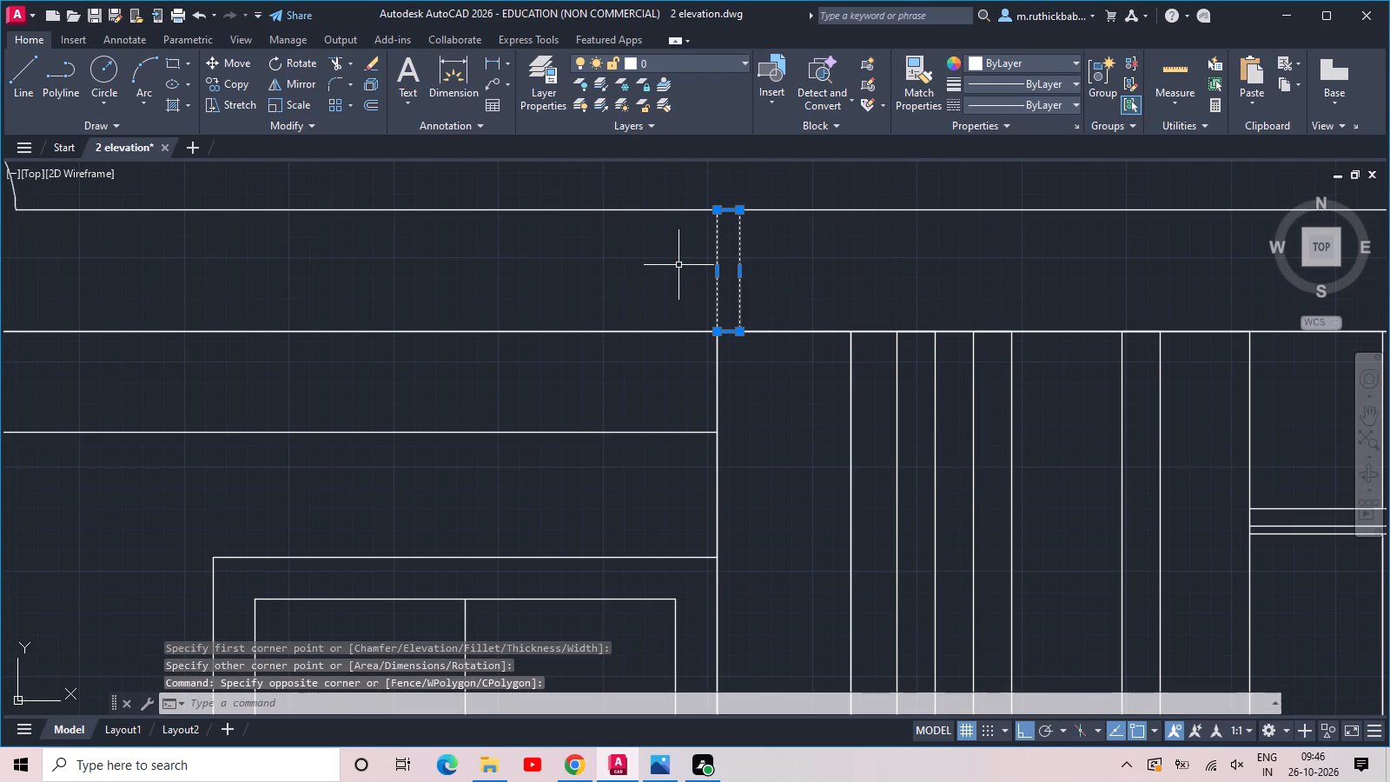
{"action": "type", "text": "co"}
{"action": "key", "text": "space"}
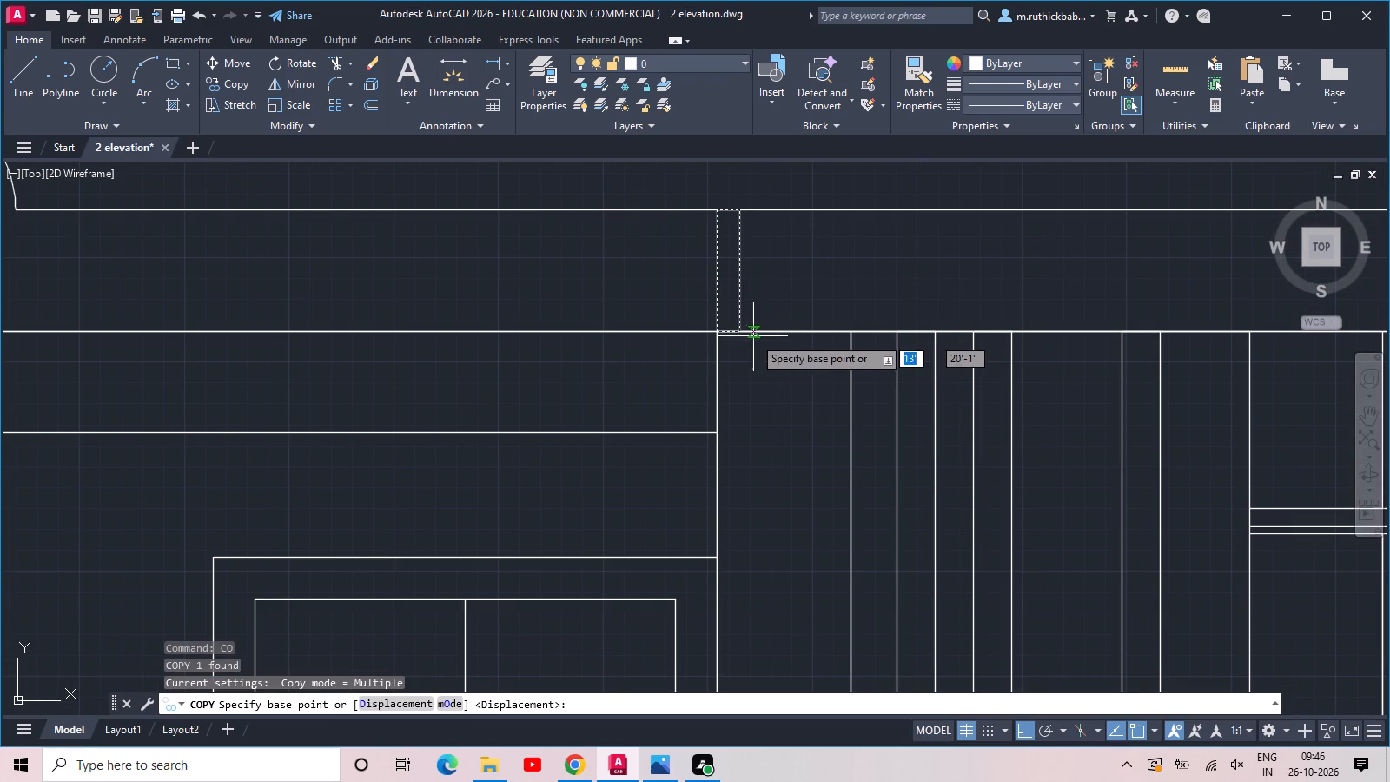
{"action": "left_click", "coordinate": [743, 334]}
{"action": "type", "text": "arr"}
{"action": "key", "text": "space"}
{"action": "type", "text": "15"}
{"action": "key", "text": "space"}
{"action": "type", "text": "f"}
{"action": "key", "text": "space"}
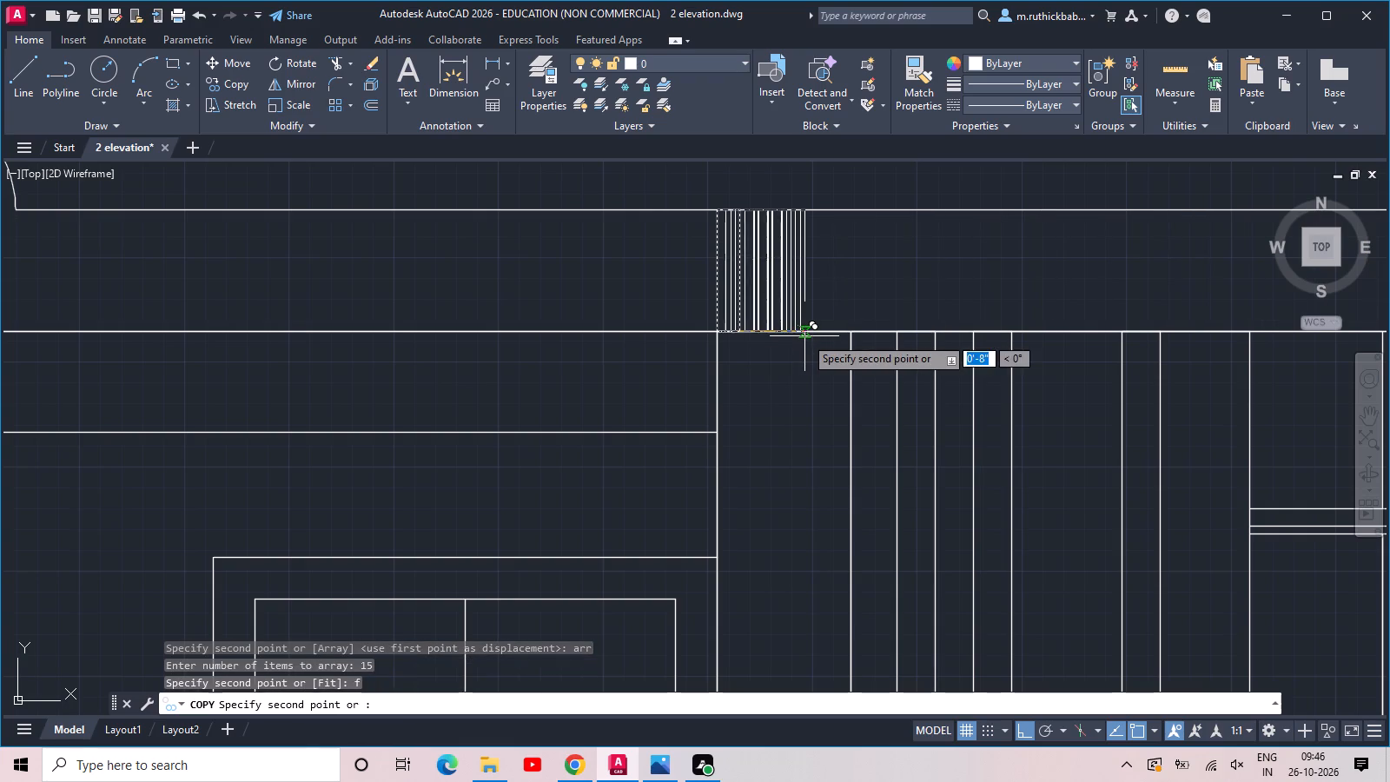
{"action": "middle_click_drag", "start_coordinate": [913, 321], "coordinate": [598, 300]}
{"action": "scroll", "coordinate": [600, 296], "scroll_direction": "down", "scroll_amount": 2}
{"action": "middle_click_drag", "start_coordinate": [923, 295], "coordinate": [779, 325]}
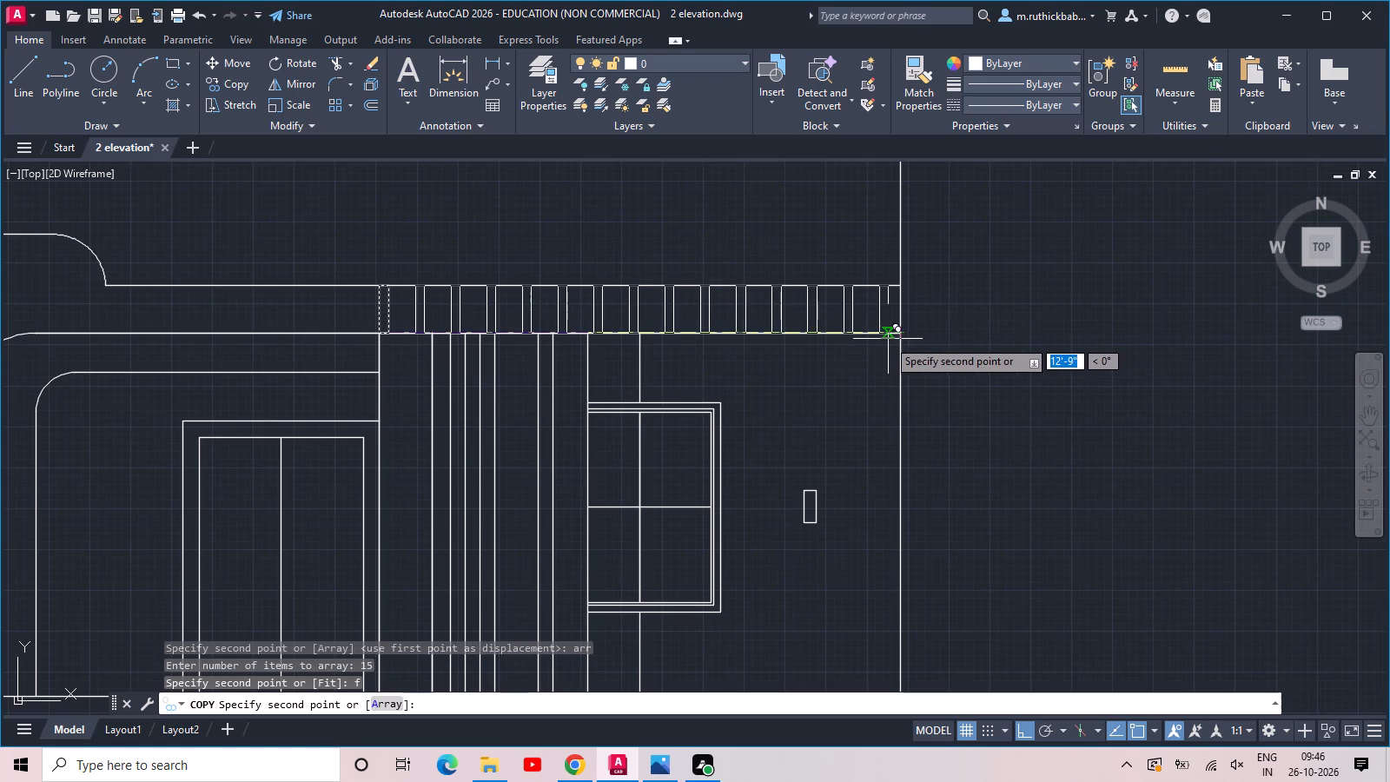
{"action": "left_click", "coordinate": [887, 339]}
{"action": "key", "text": "Escape"}
Draw a vertical line from the stepped line up to the top line, aligned with the upper-storey door's centre.
{"action": "scroll", "coordinate": [863, 350], "scroll_direction": "down", "scroll_amount": 2}
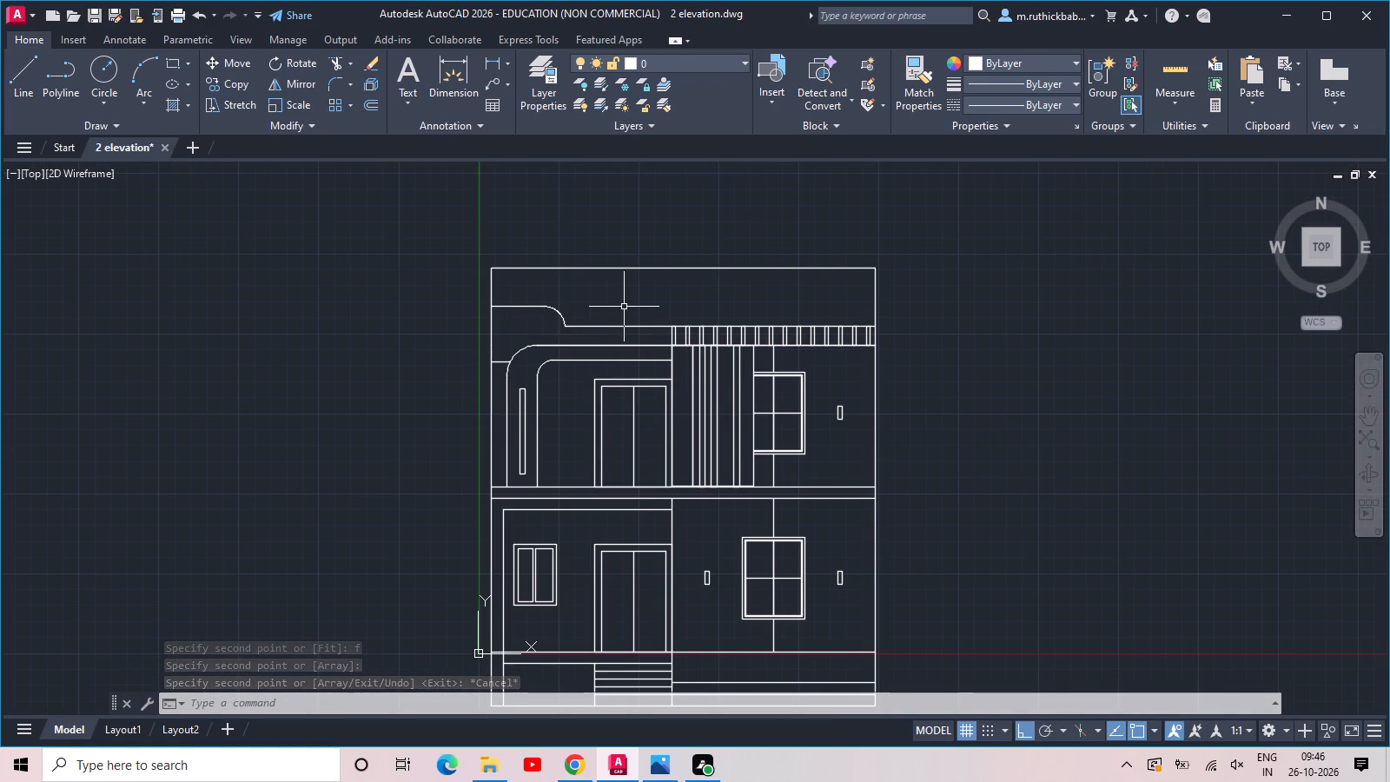
{"action": "scroll", "coordinate": [671, 297], "scroll_direction": "up", "scroll_amount": 1}
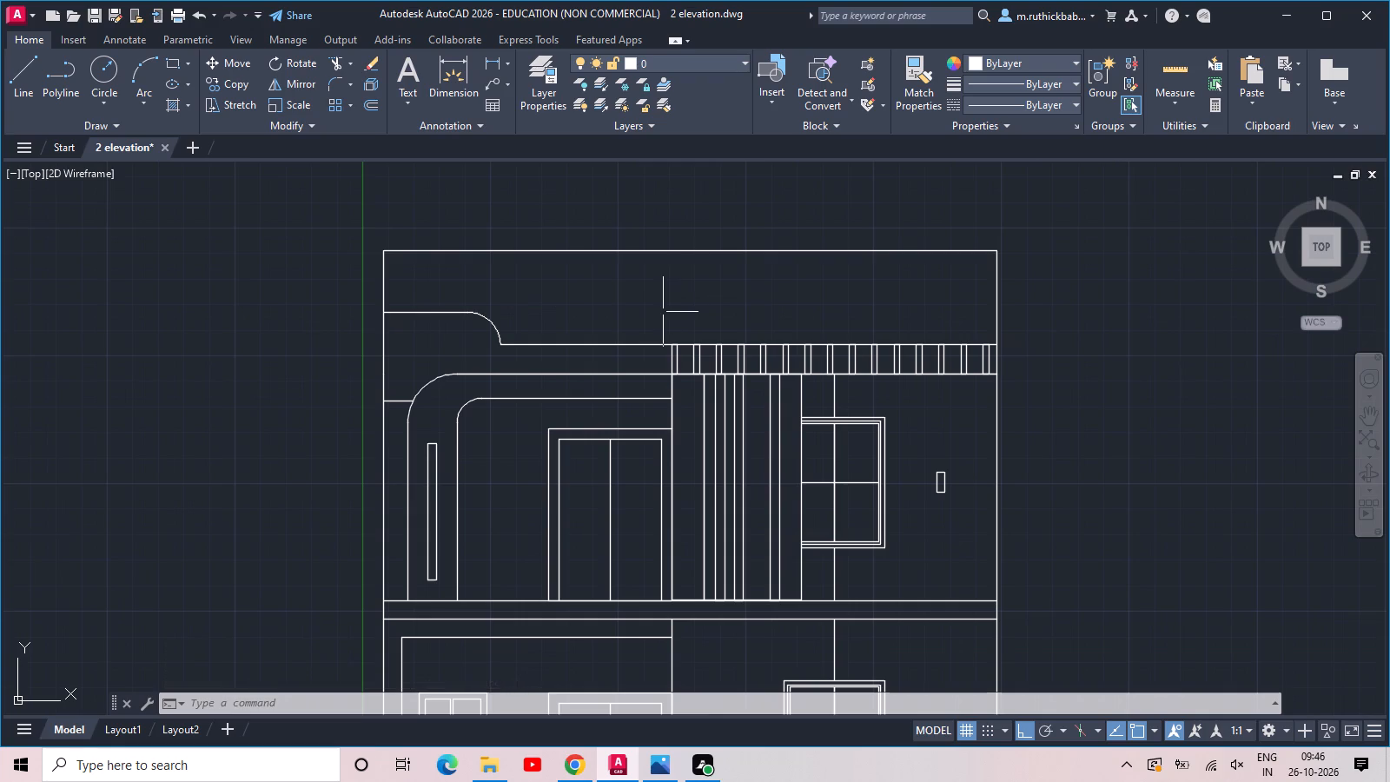
{"action": "type", "text": "l"}
{"action": "key", "text": "space"}
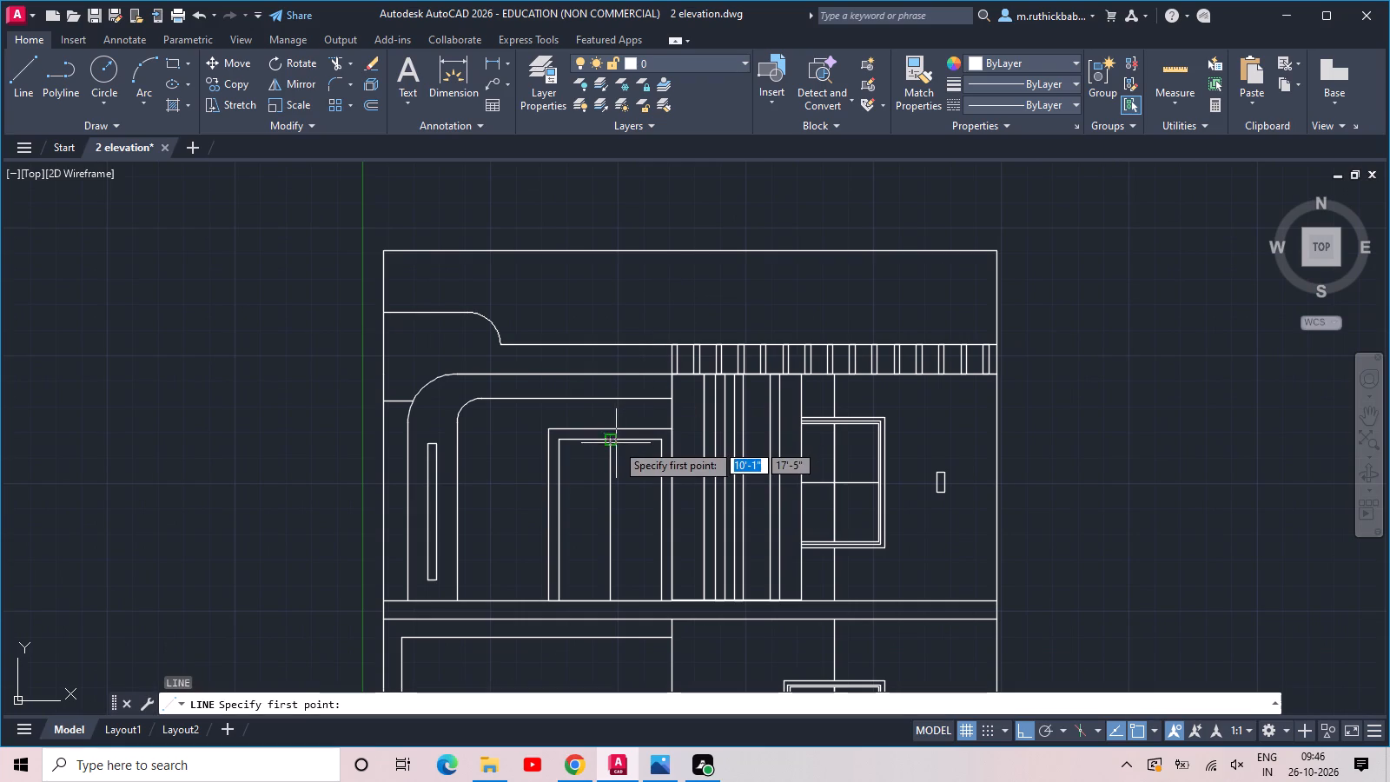
{"action": "left_click", "coordinate": [612, 347]}
{"action": "left_click", "coordinate": [609, 251]}
{"action": "key", "text": "Escape"}
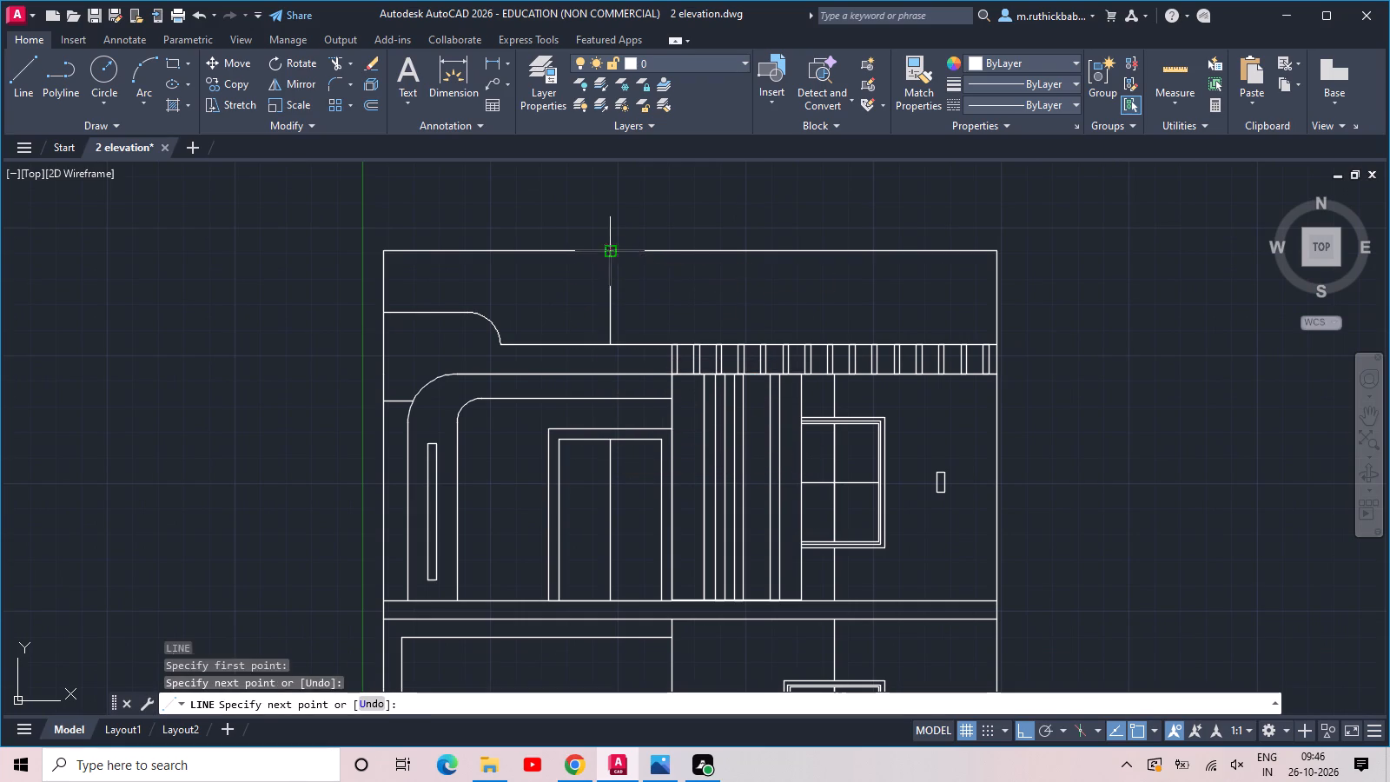
Draw a rectangle about 2'-10" by 6" in the top section, left of the new vertical line.
{"action": "type", "text": "rec"}
{"action": "key", "text": "space"}
{"action": "scroll", "coordinate": [552, 275], "scroll_direction": "up", "scroll_amount": 2}
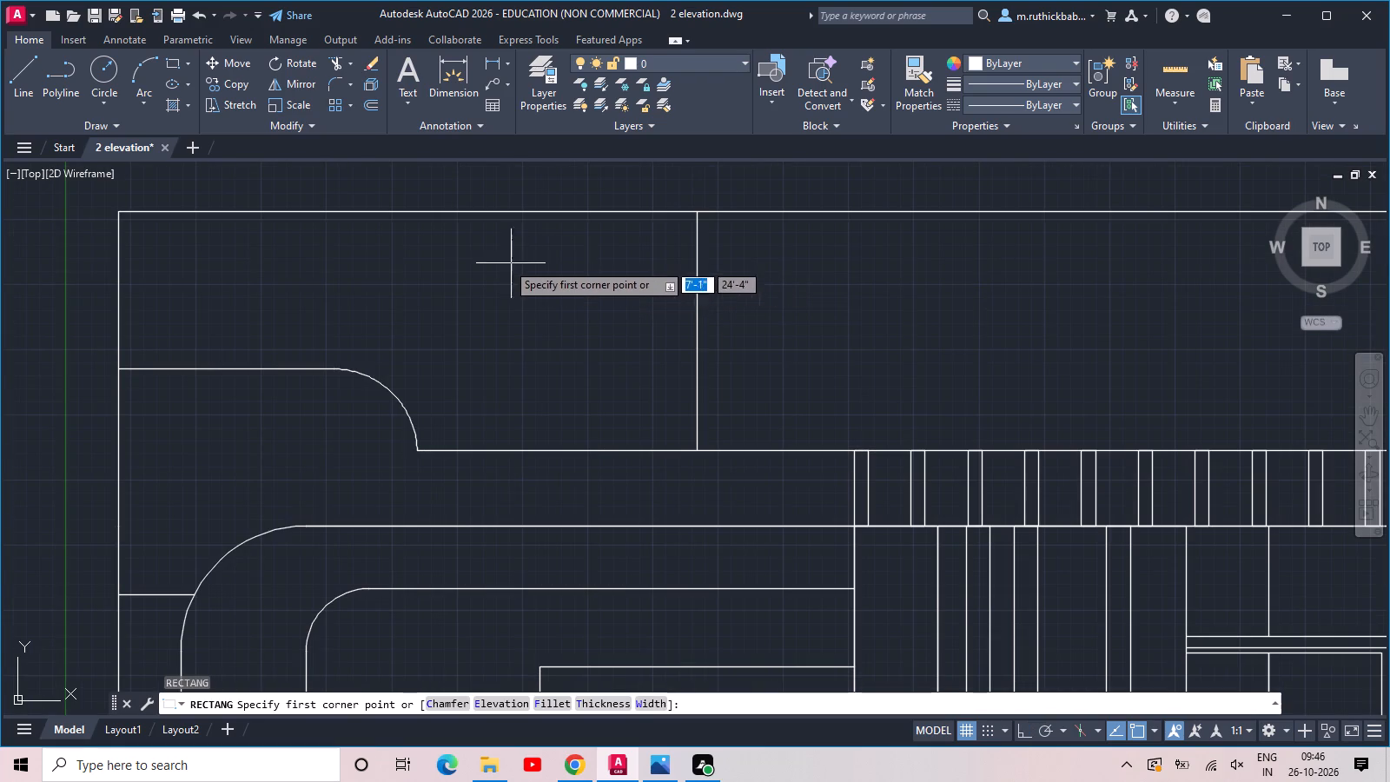
{"action": "left_click", "coordinate": [484, 256]}
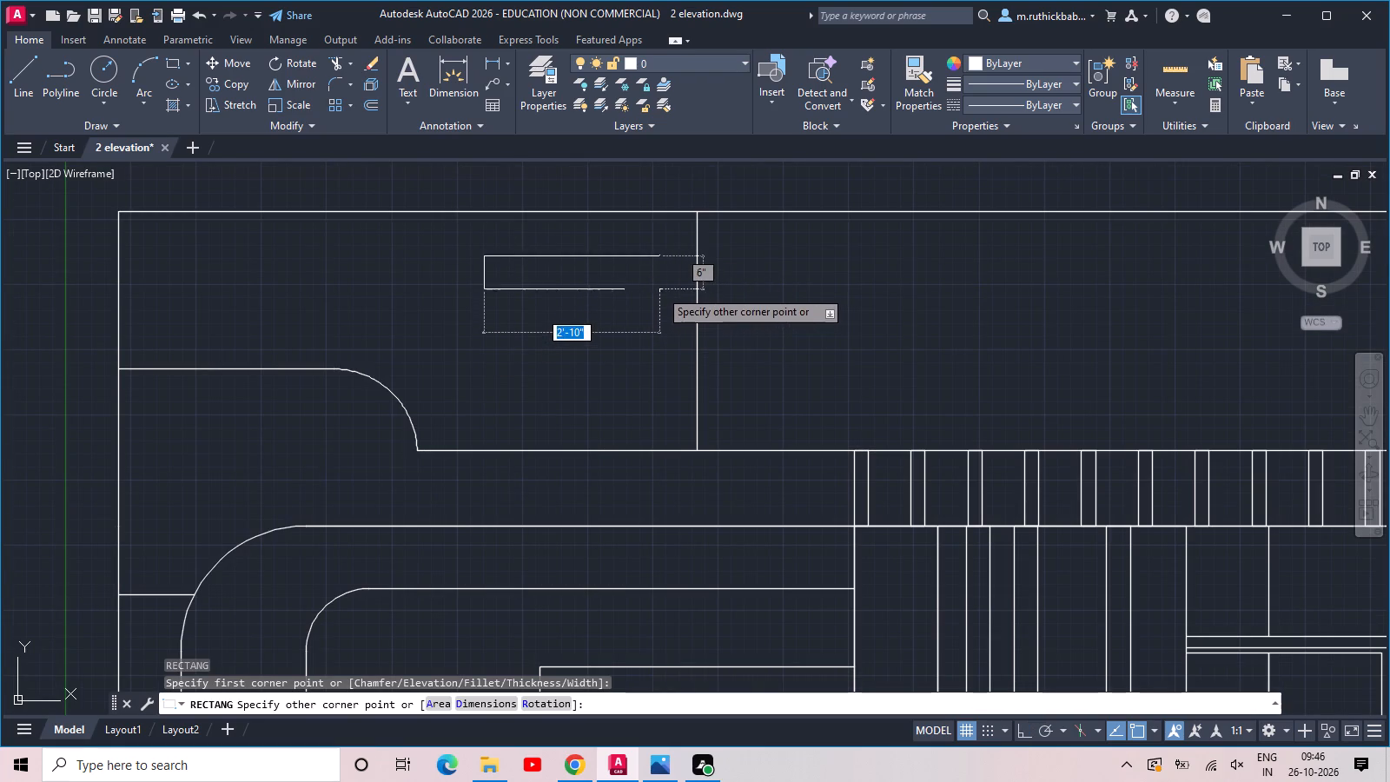
{"action": "left_click", "coordinate": [659, 289]}
{"action": "key", "text": "Escape"}
Draw a band rectangle about 5" high below the top line, from the new vertical line to the building's right edge.
{"action": "scroll", "coordinate": [659, 289], "scroll_direction": "down", "scroll_amount": 1}
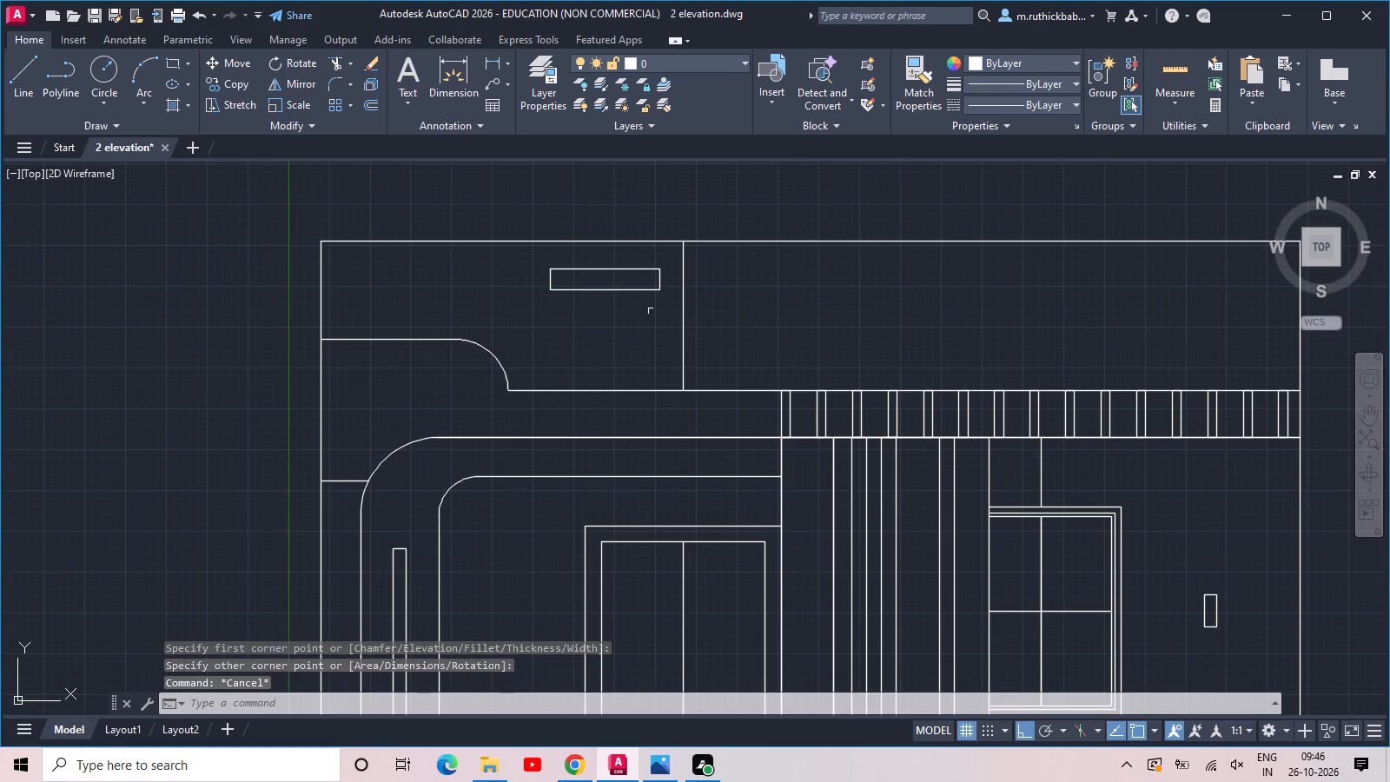
{"action": "middle_click_drag", "start_coordinate": [738, 275], "coordinate": [672, 302]}
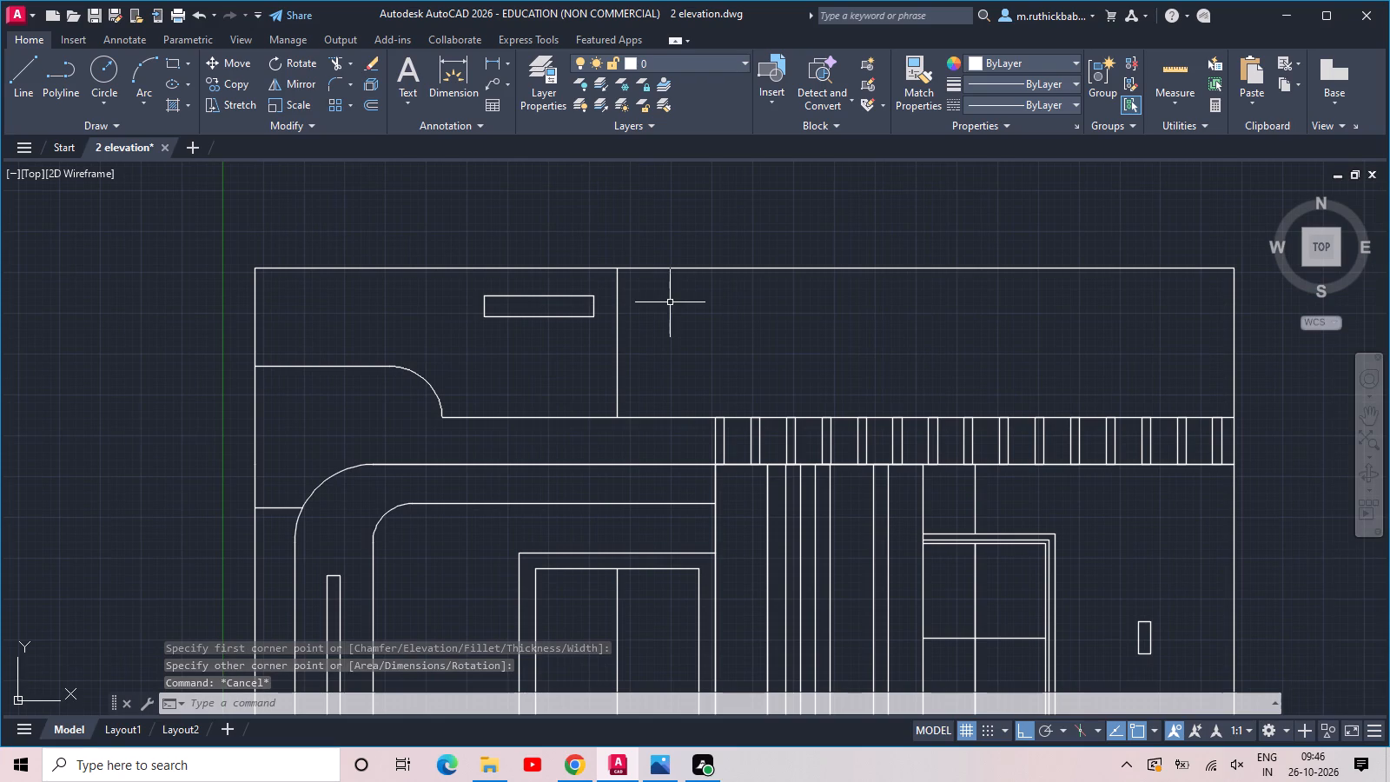
{"action": "type", "text": "rec"}
{"action": "key", "text": "space"}
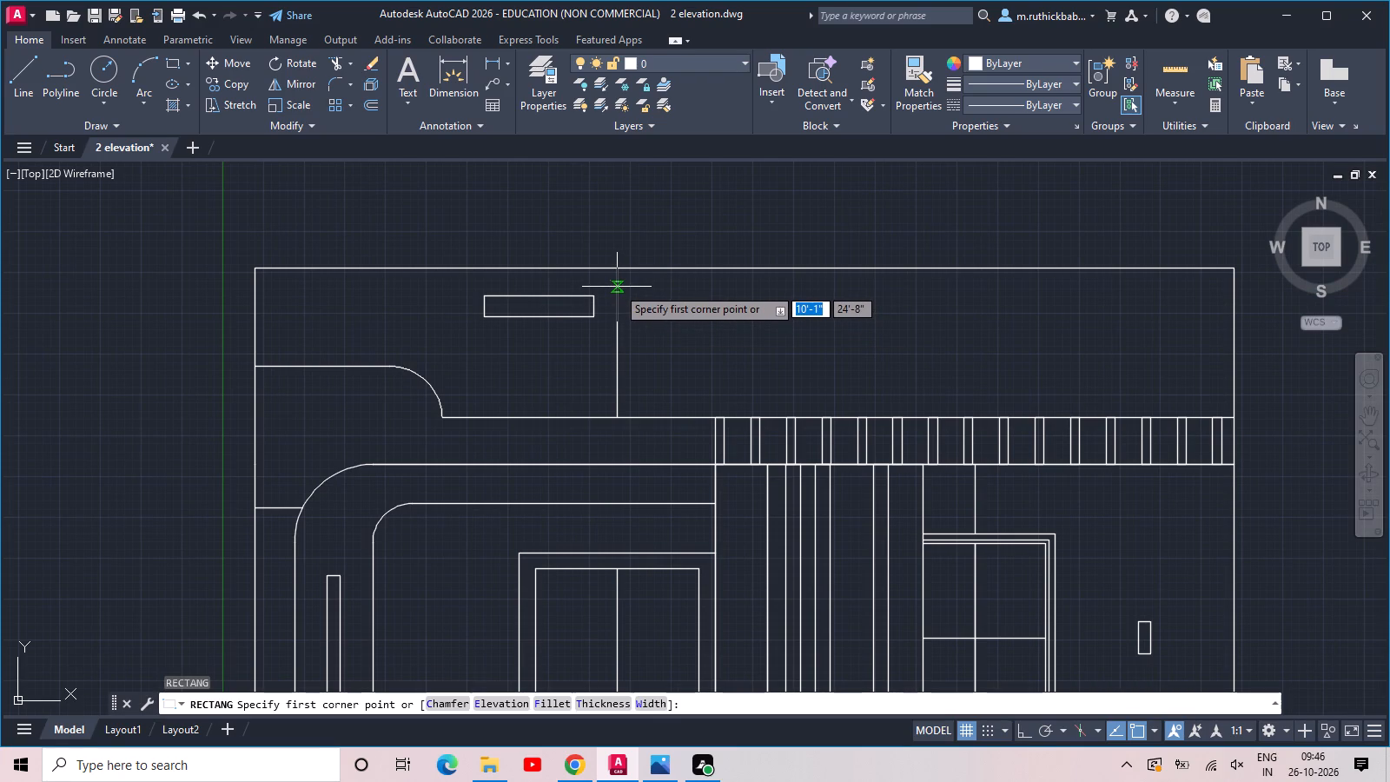
{"action": "left_click", "coordinate": [617, 287]}
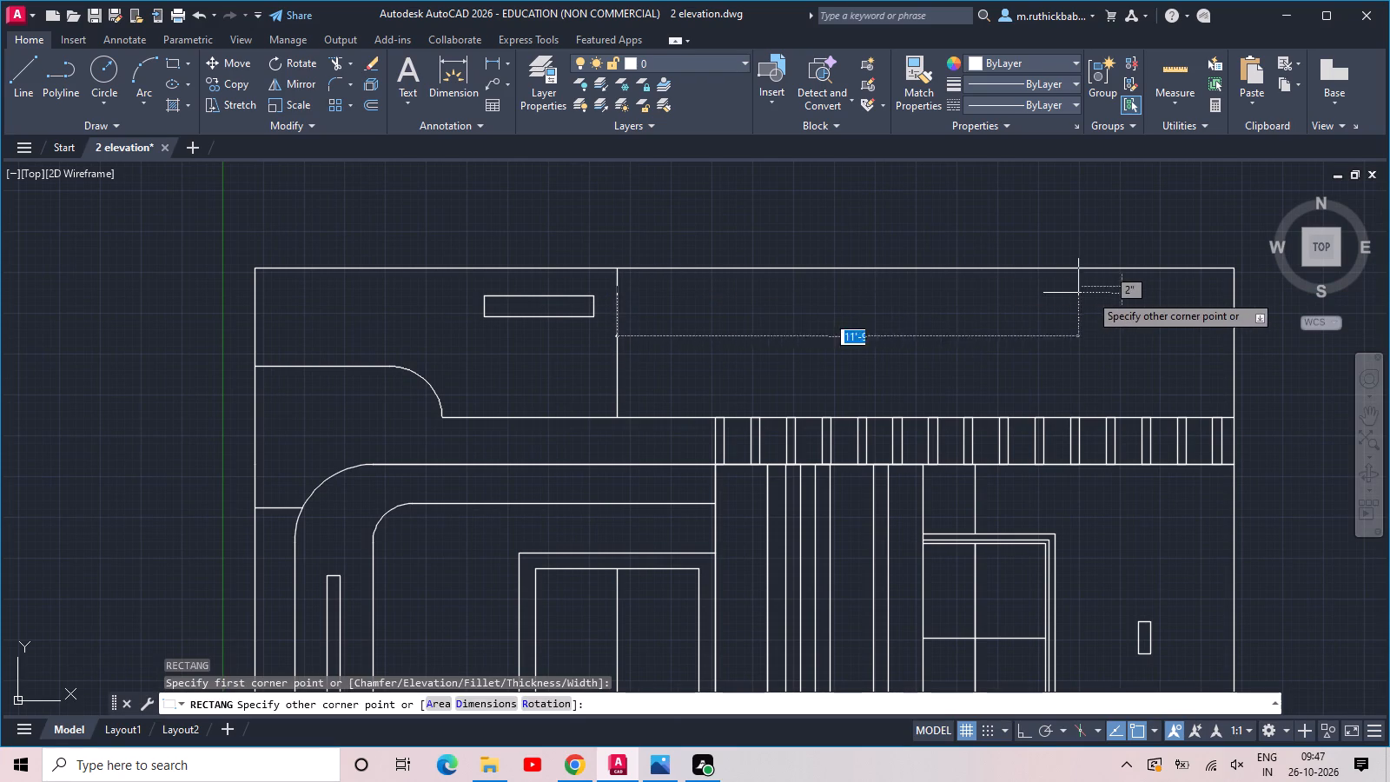
{"action": "left_click", "coordinate": [1233, 302]}
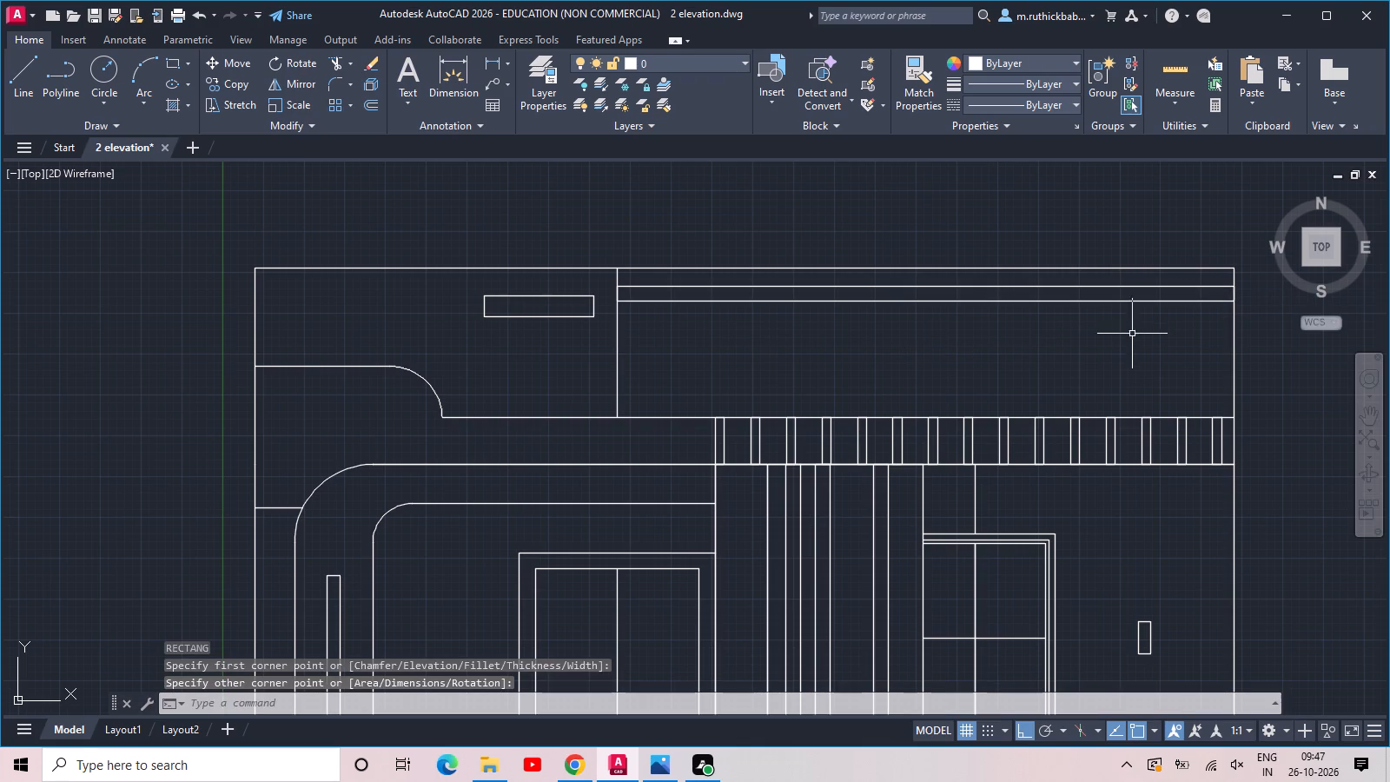
Trim away the top line above the band, between the vertical line and the building's right edge.
{"action": "type", "text": "tr"}
{"action": "key", "text": "space"}
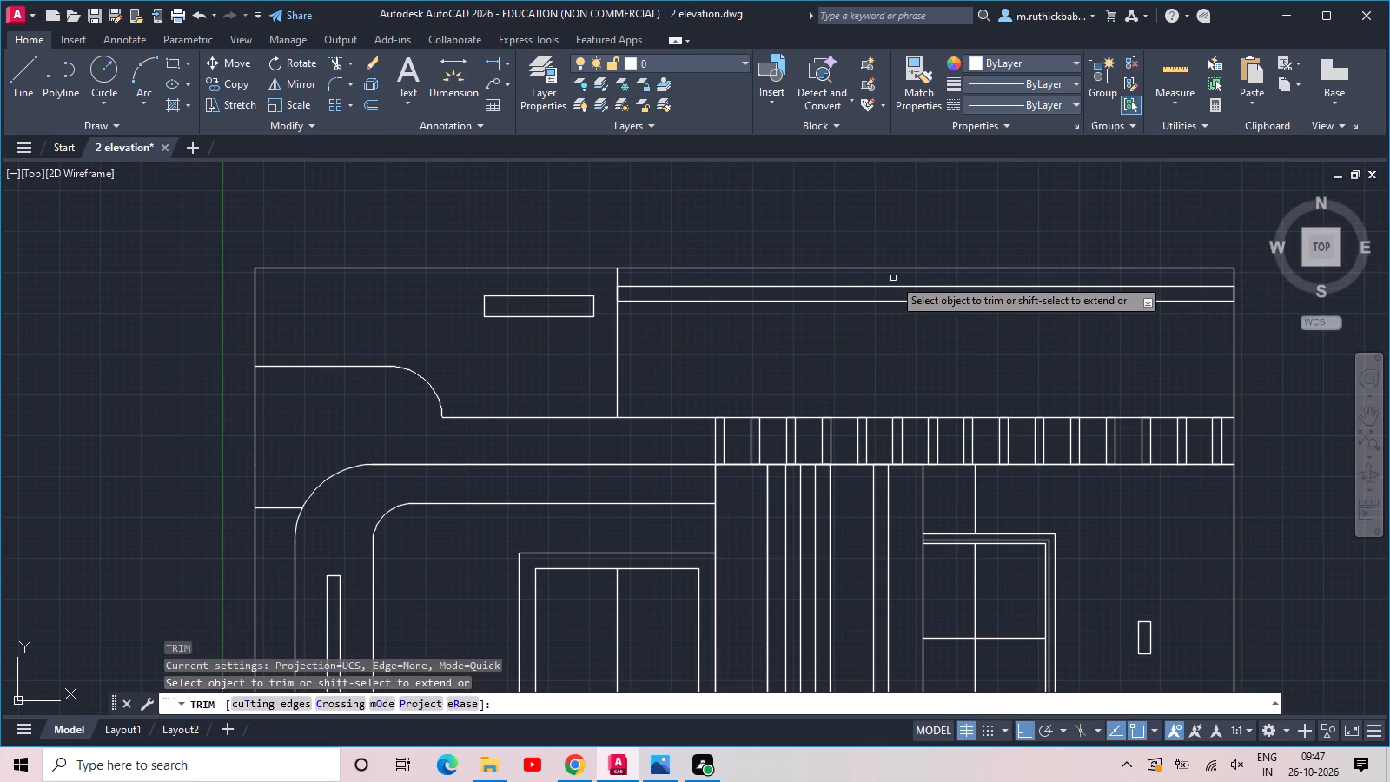
{"action": "left_click", "coordinate": [892, 278]}
{"action": "left_click", "coordinate": [888, 259]}
{"action": "key", "text": "Escape"}
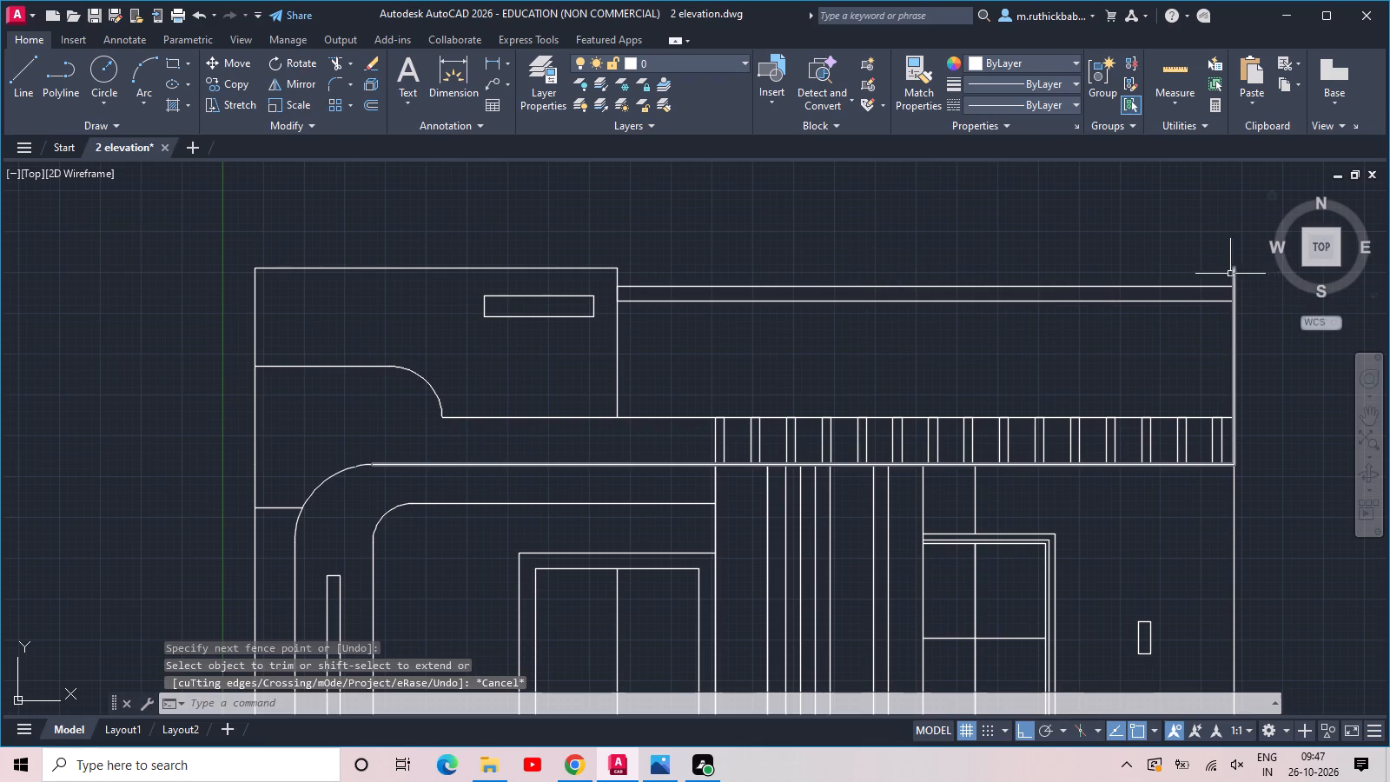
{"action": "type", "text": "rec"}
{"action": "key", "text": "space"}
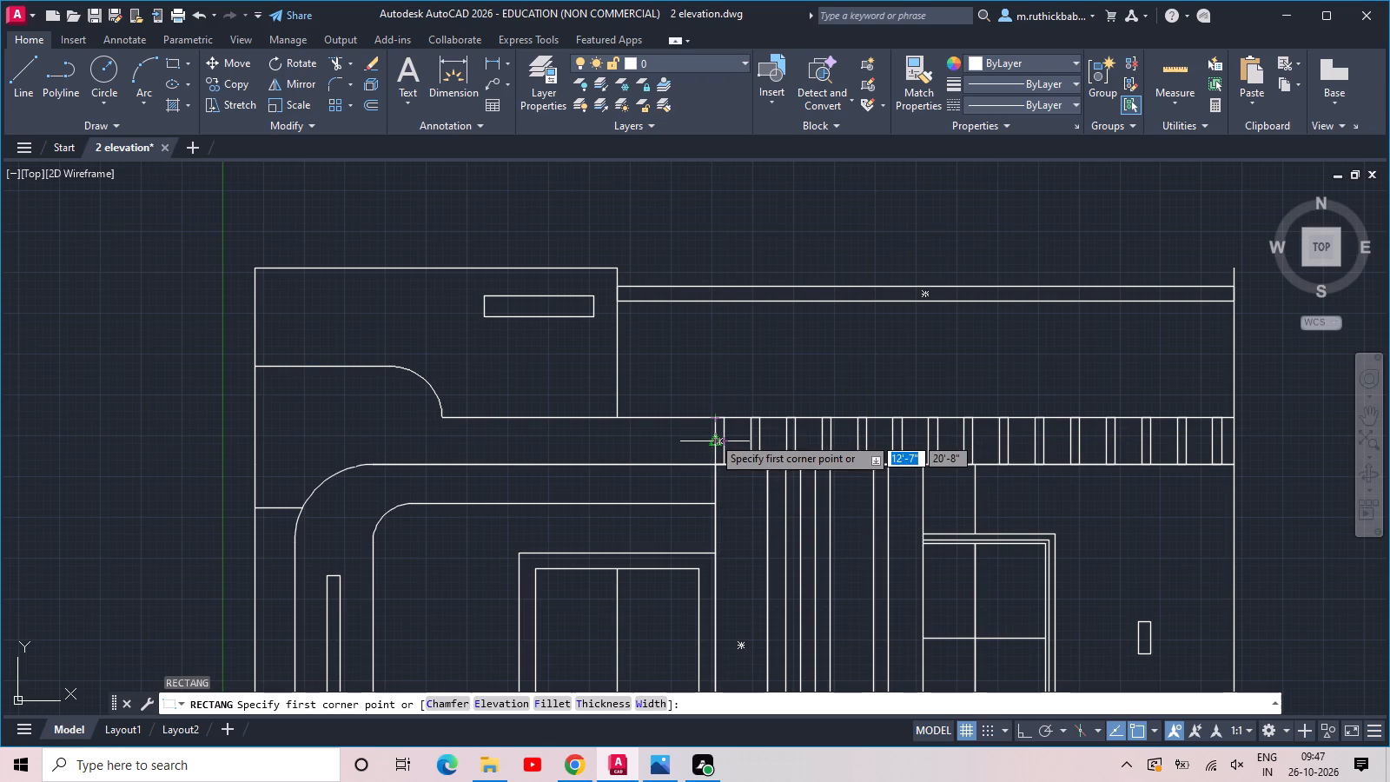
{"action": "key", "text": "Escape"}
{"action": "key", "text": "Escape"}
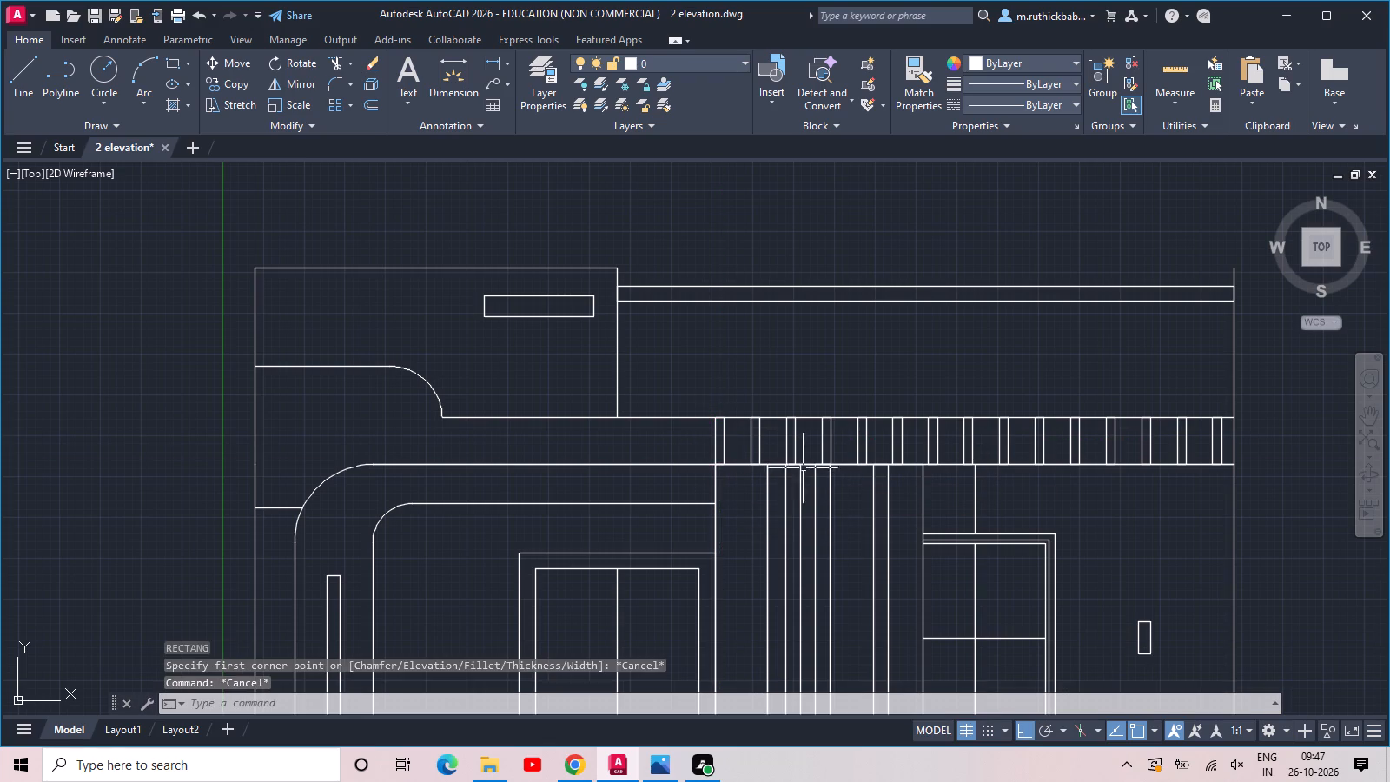
Extend the inner rounded horizontal line above the upper-storey door to the building's right edge, using that edge as boundary.
{"action": "middle_click_drag", "start_coordinate": [798, 457], "coordinate": [759, 403]}
{"action": "scroll", "coordinate": [678, 447], "scroll_direction": "up", "scroll_amount": 1}
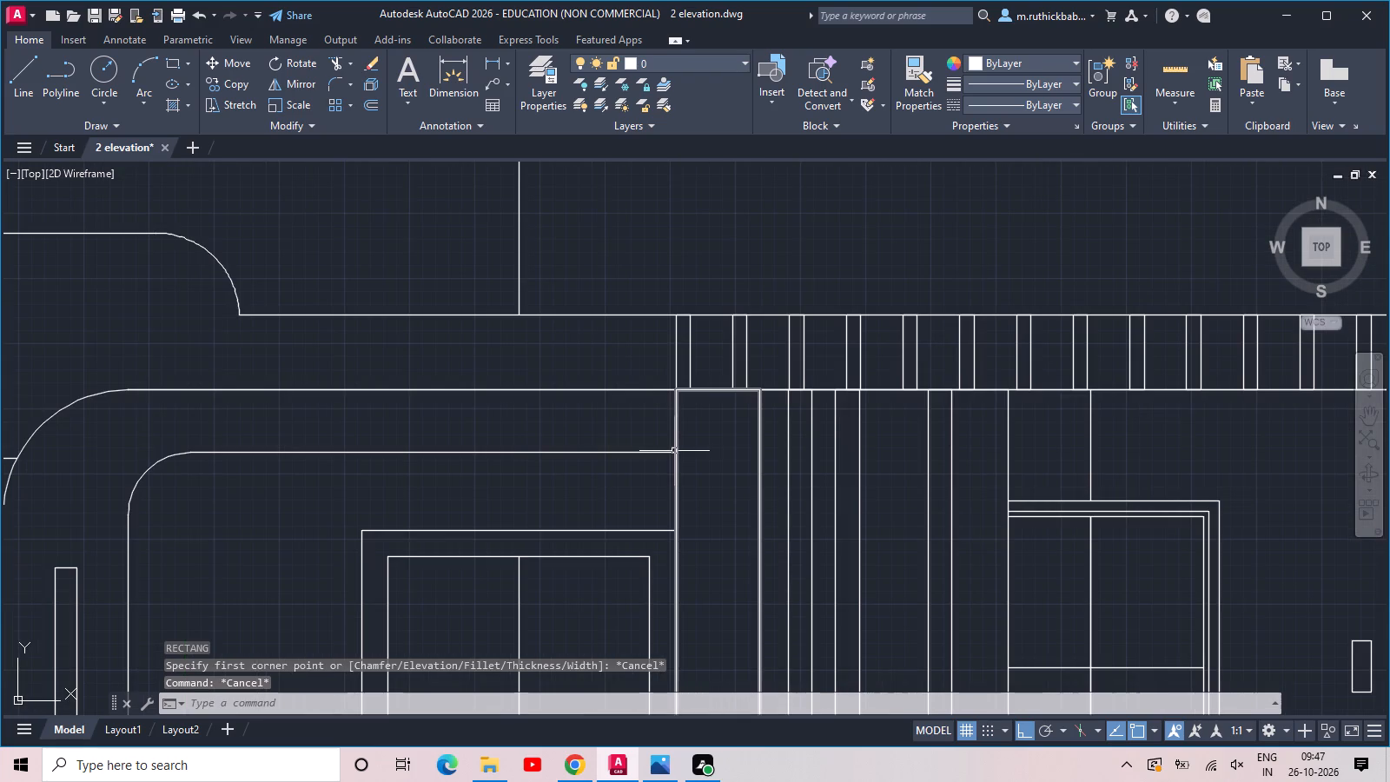
{"action": "type", "text": "ex"}
{"action": "key", "text": "space"}
{"action": "key", "text": "space"}
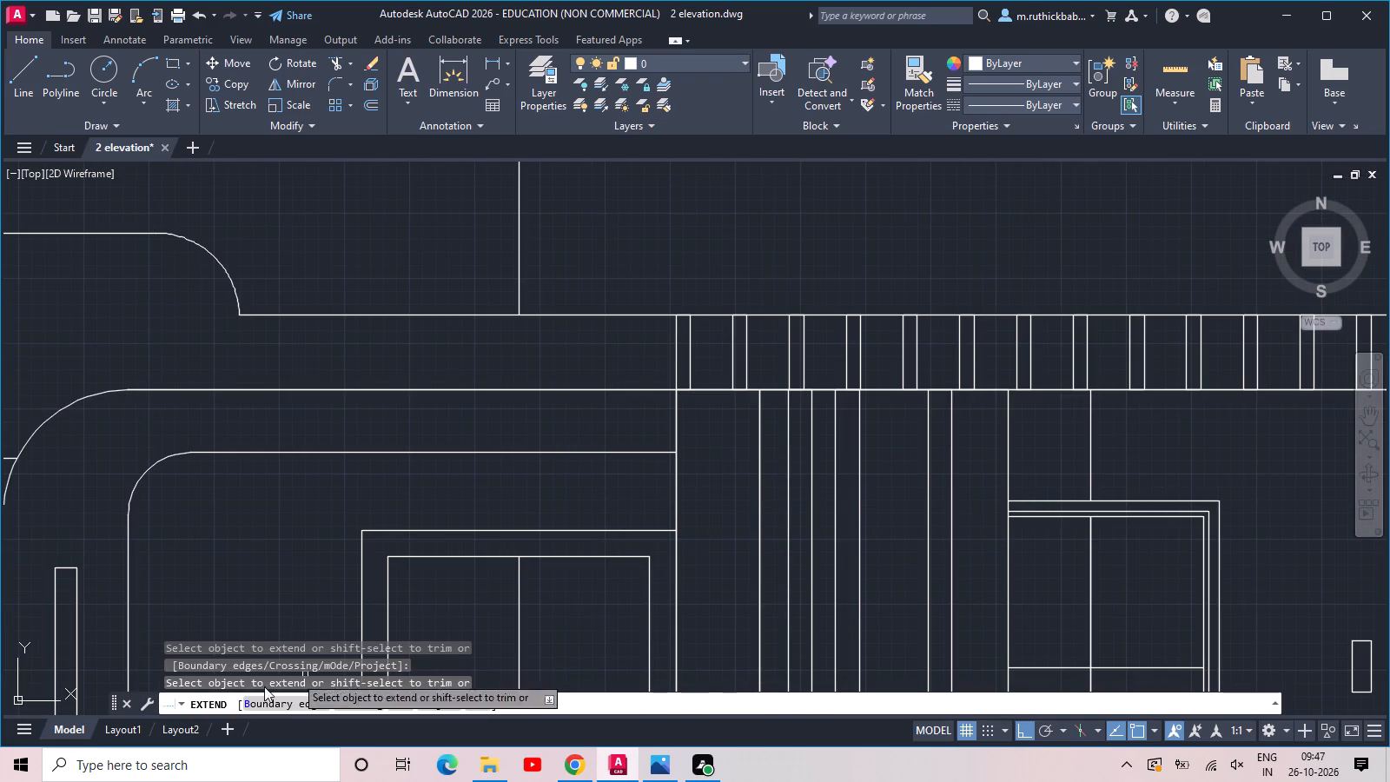
{"action": "left_click", "coordinate": [252, 700]}
{"action": "scroll", "coordinate": [623, 582], "scroll_direction": "down", "scroll_amount": 1}
{"action": "middle_click_drag", "start_coordinate": [647, 566], "coordinate": [460, 548]}
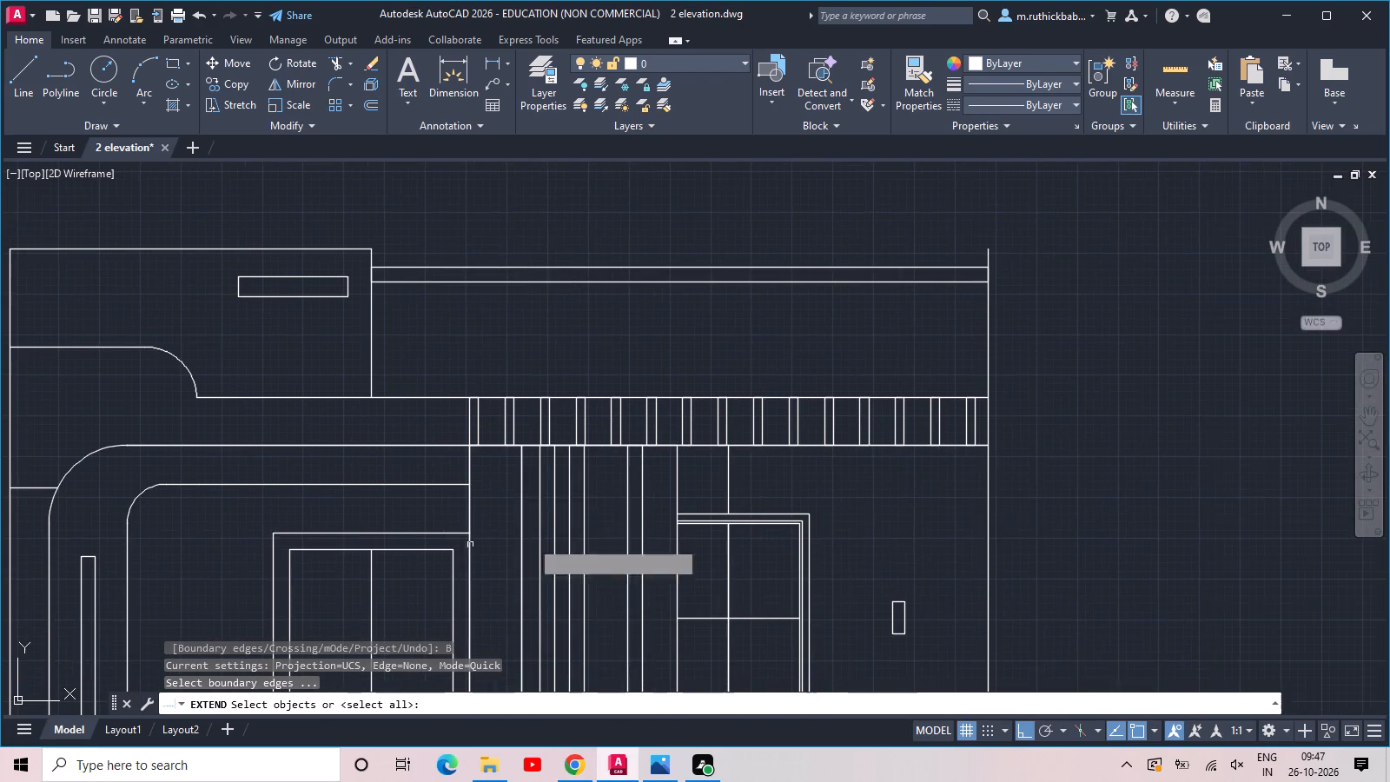
{"action": "left_click", "coordinate": [989, 477]}
{"action": "key", "text": "space"}
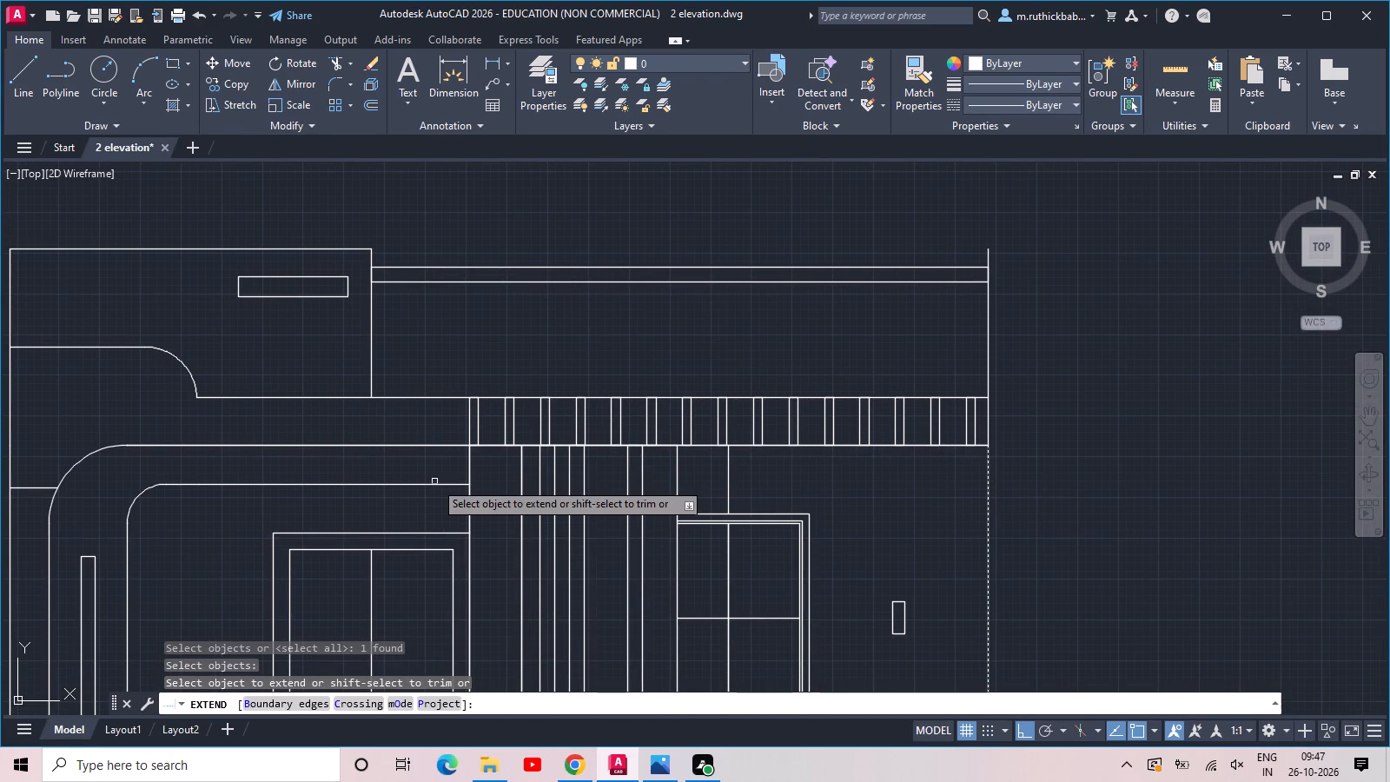
{"action": "left_click", "coordinate": [434, 484]}
{"action": "key", "text": "Escape"}
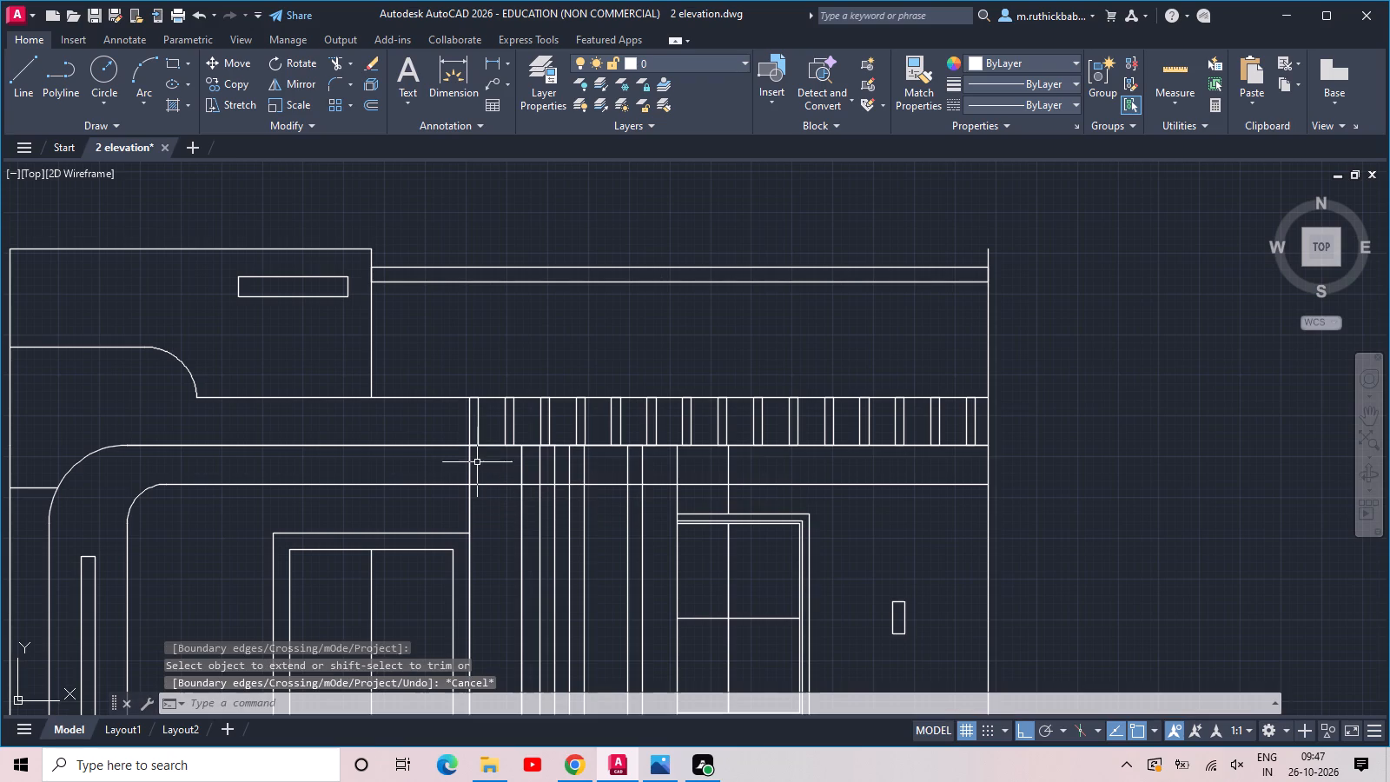
Trim the strip-panel verticals and window centre line where they project above the extended horizontal line.
{"action": "type", "text": "tr"}
{"action": "key", "text": "space"}
{"action": "left_click_drag", "start_coordinate": [433, 461], "coordinate": [442, 465]}
{"action": "left_click", "coordinate": [758, 465]}
{"action": "key", "text": "Escape"}
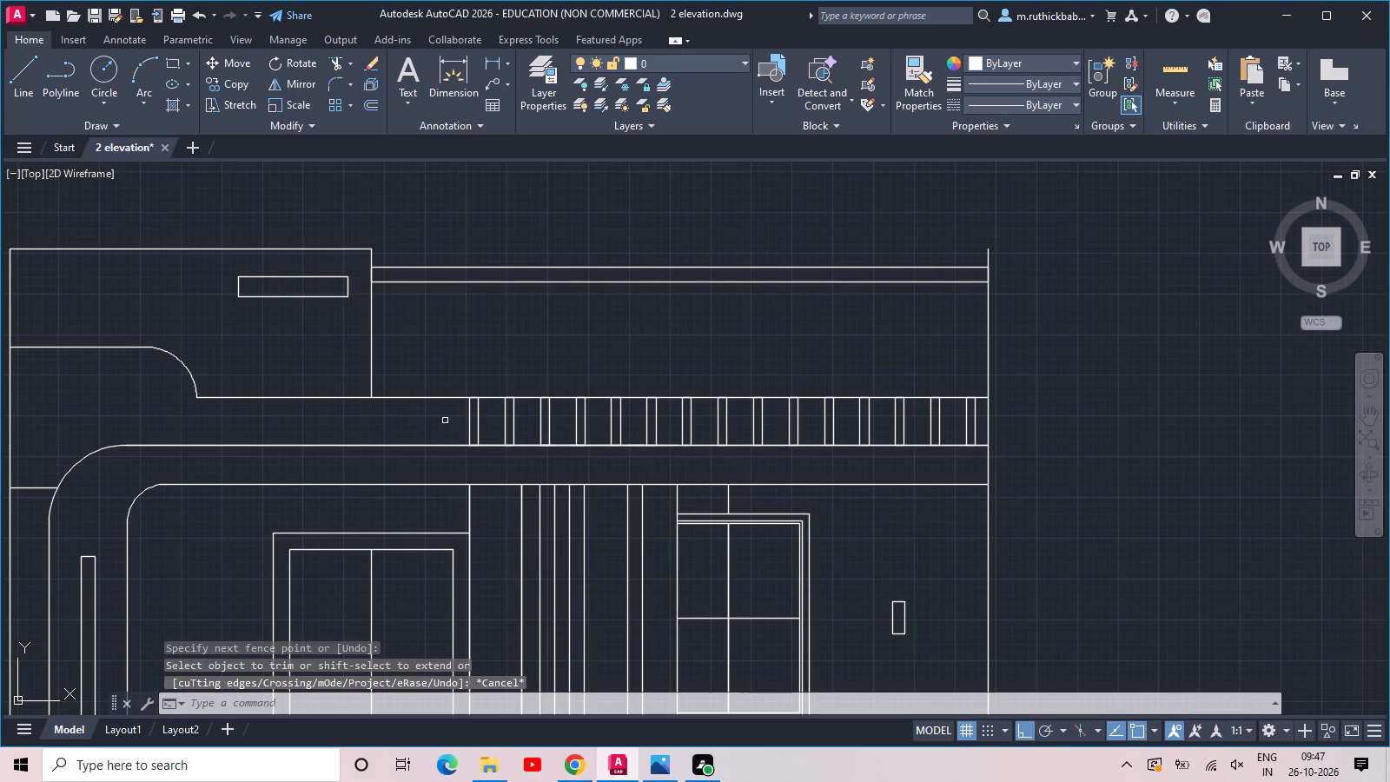
Copy the row of 15 narrow rectangles 1'-0" straight down so their bases sit on the extended horizontal line.
{"action": "left_click", "coordinate": [427, 414]}
{"action": "left_click", "coordinate": [685, 441]}
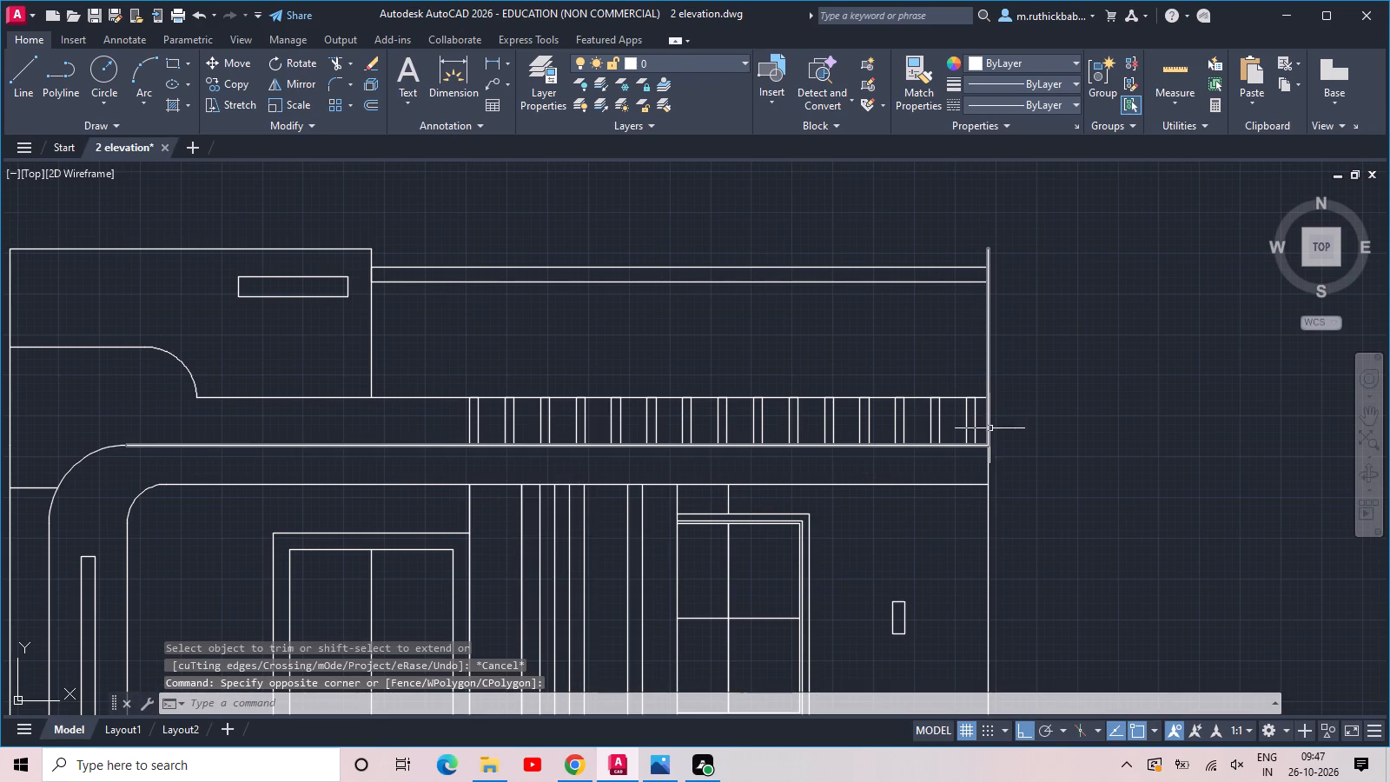
{"action": "left_click", "coordinate": [982, 427]}
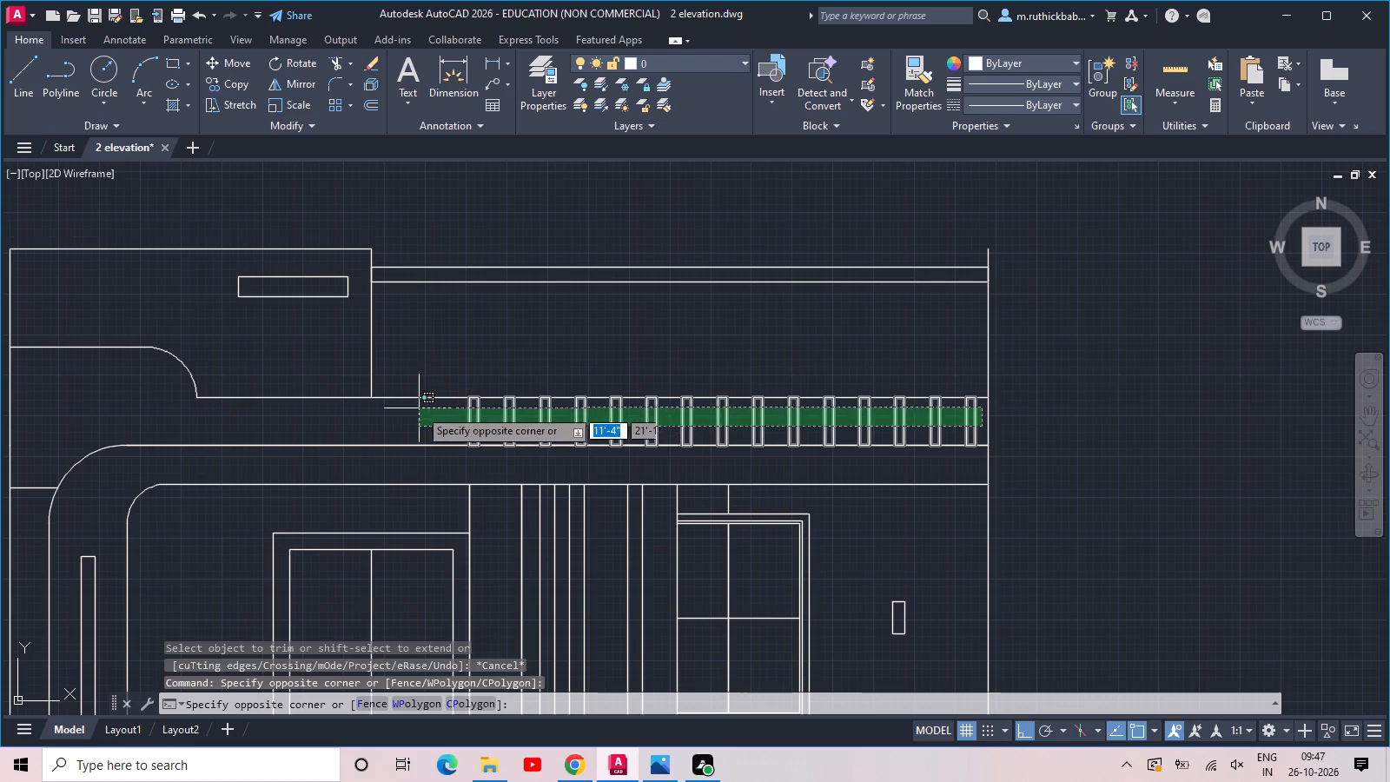
{"action": "left_click", "coordinate": [418, 408]}
{"action": "type", "text": "co"}
{"action": "key", "text": "space"}
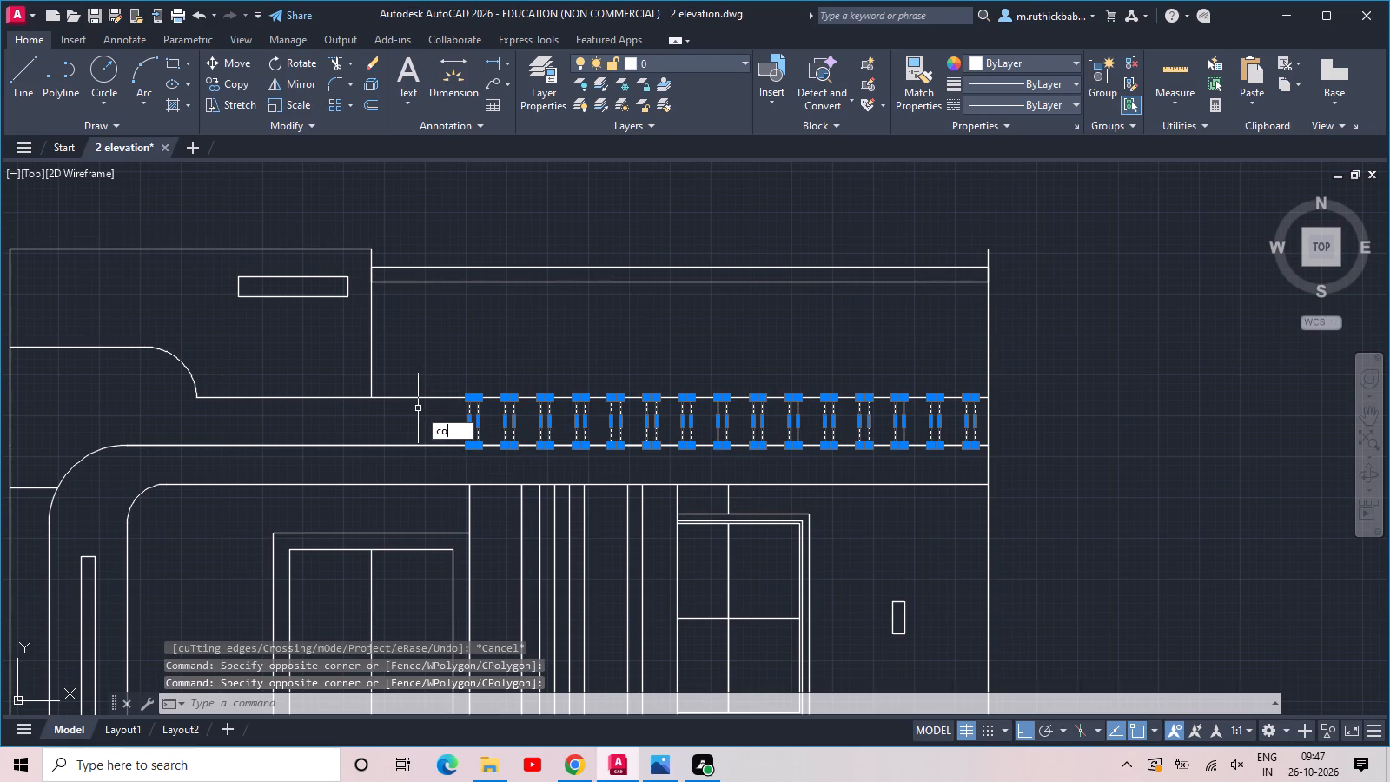
{"action": "left_click", "coordinate": [989, 443]}
{"action": "left_click", "coordinate": [990, 481]}
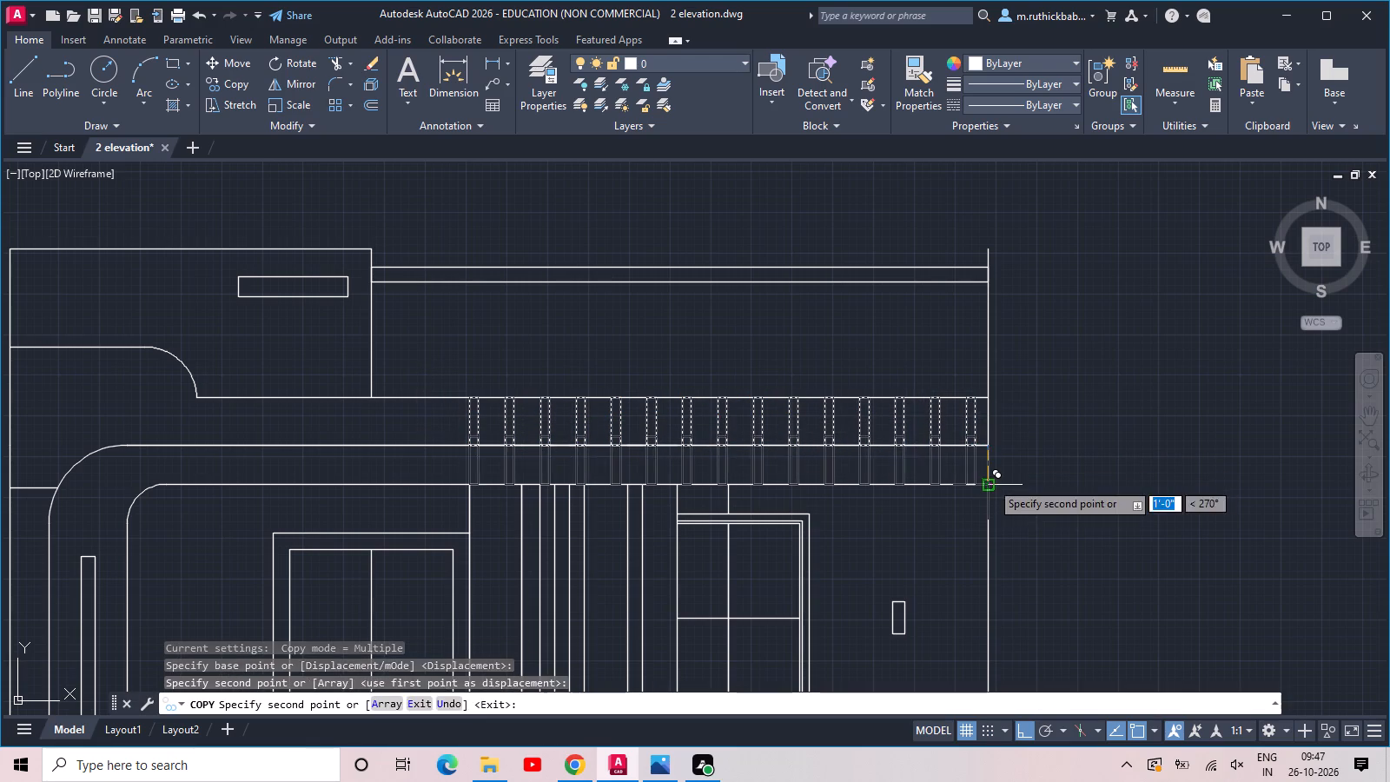
{"action": "key", "text": "Escape"}
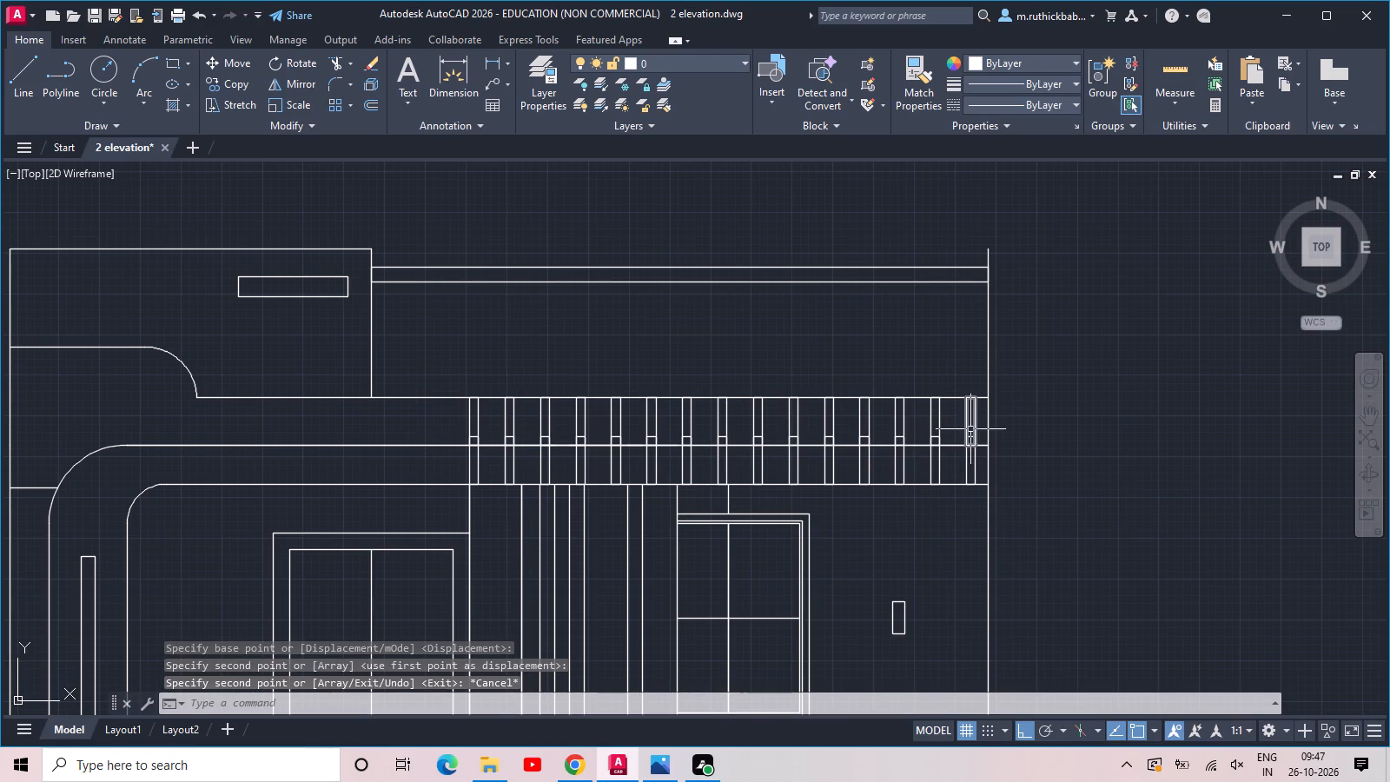
Delete the original upper row of 15 narrow rectangles, keeping the lowered copies.
{"action": "left_click", "coordinate": [983, 425]}
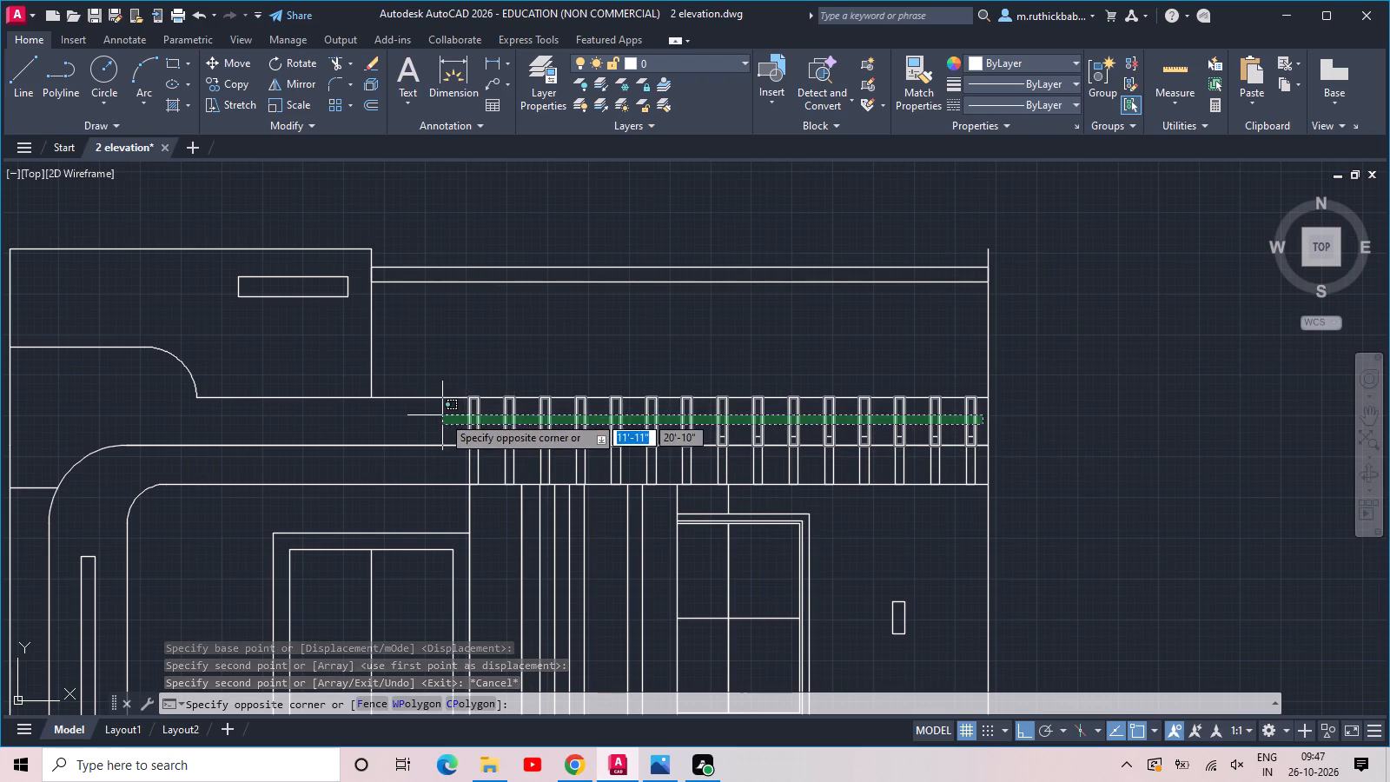
{"action": "left_click", "coordinate": [442, 415]}
{"action": "key", "text": "Home"}
{"action": "key", "text": "Delete"}
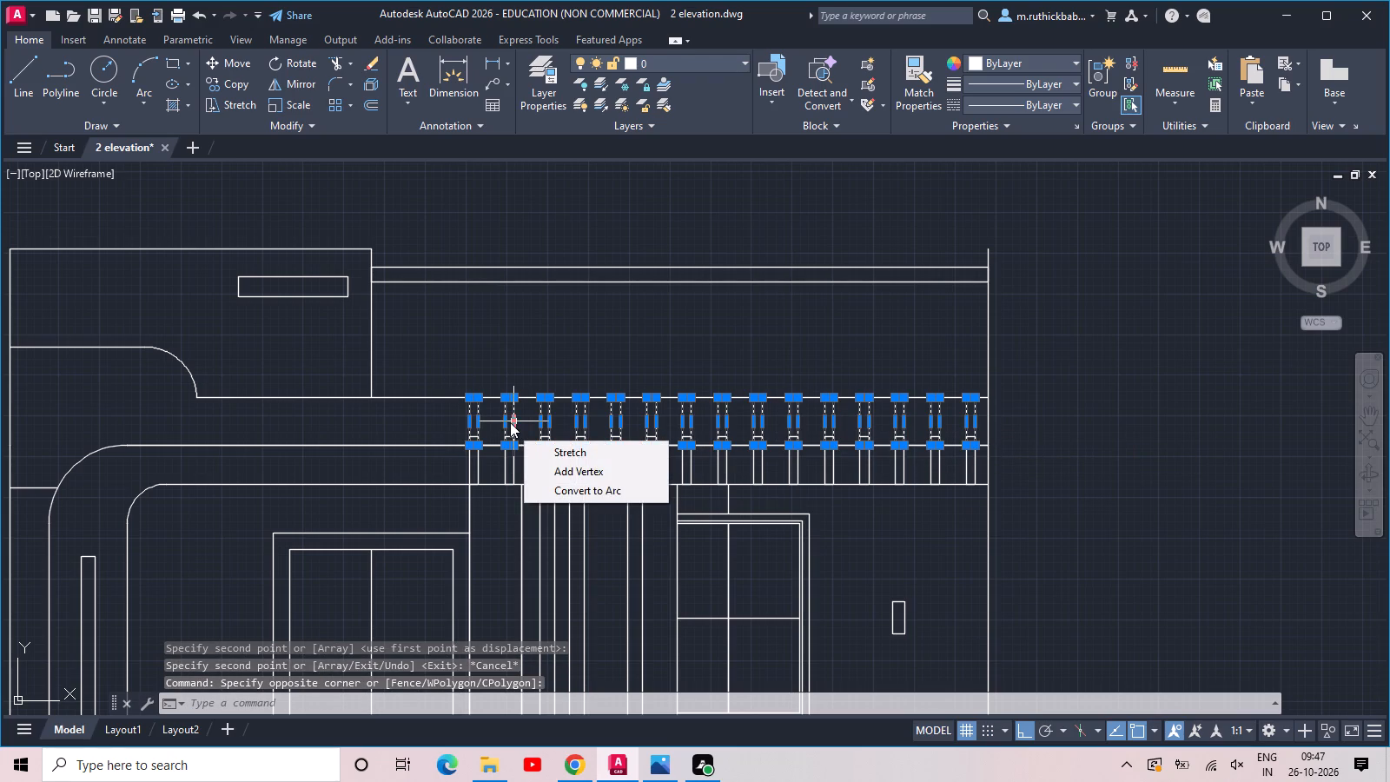
{"action": "key", "text": "Delete"}
{"action": "key", "text": "Delete"}
{"action": "key", "text": "Delete"}
{"action": "key", "text": "Delete"}
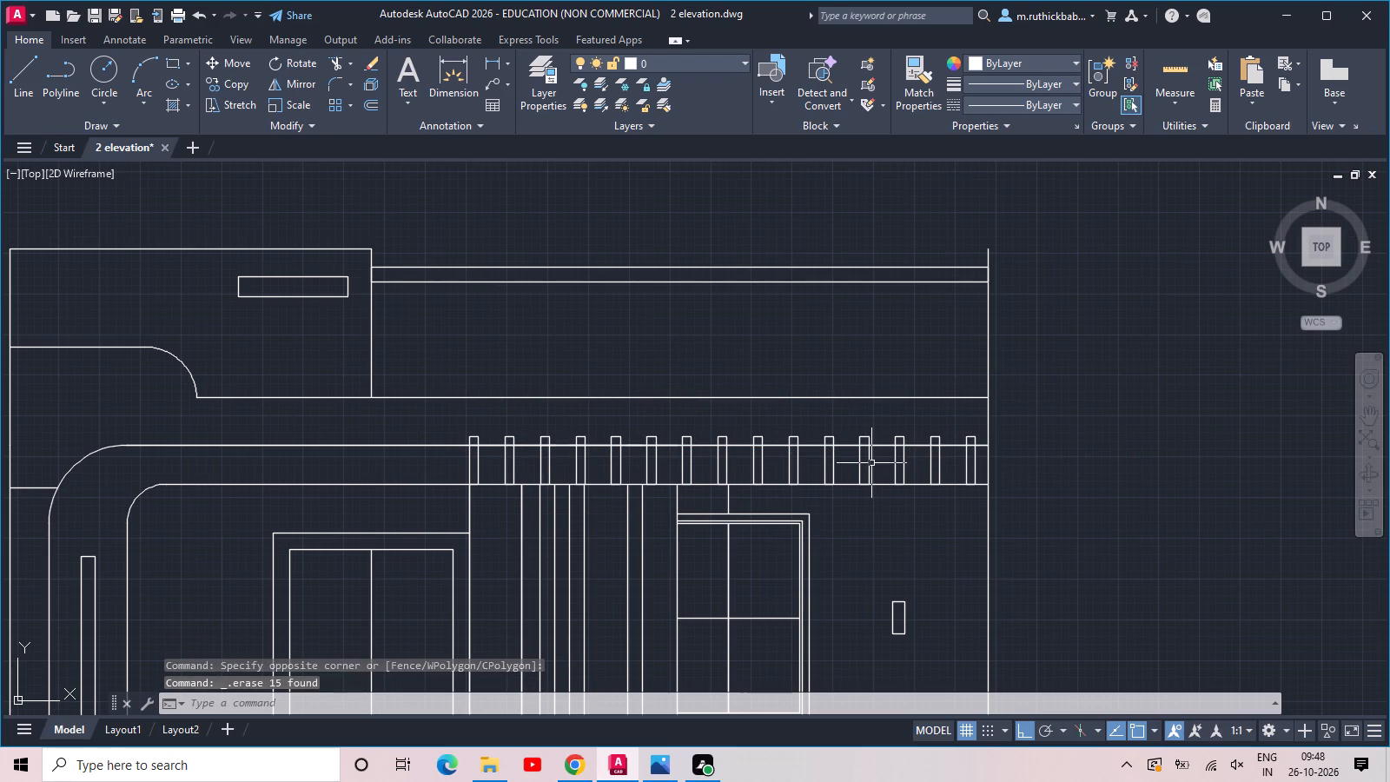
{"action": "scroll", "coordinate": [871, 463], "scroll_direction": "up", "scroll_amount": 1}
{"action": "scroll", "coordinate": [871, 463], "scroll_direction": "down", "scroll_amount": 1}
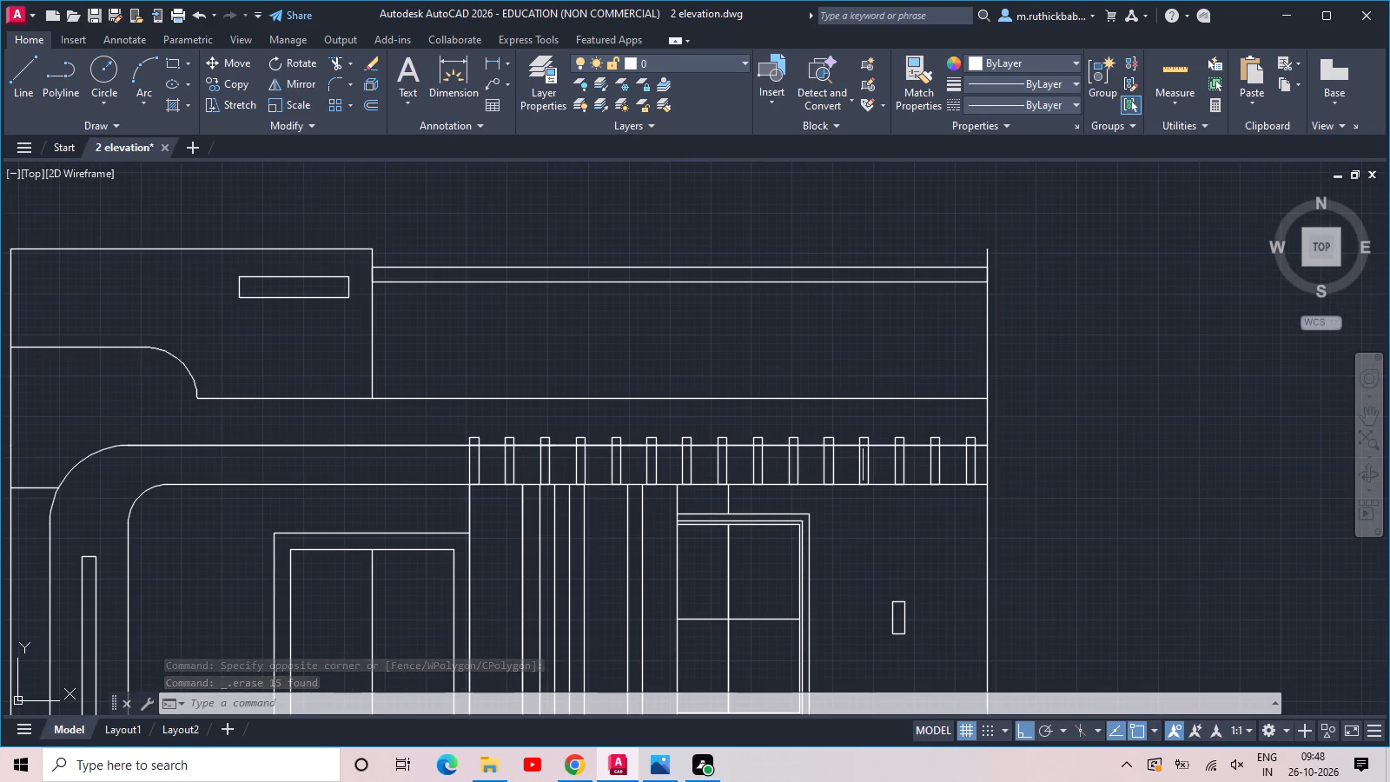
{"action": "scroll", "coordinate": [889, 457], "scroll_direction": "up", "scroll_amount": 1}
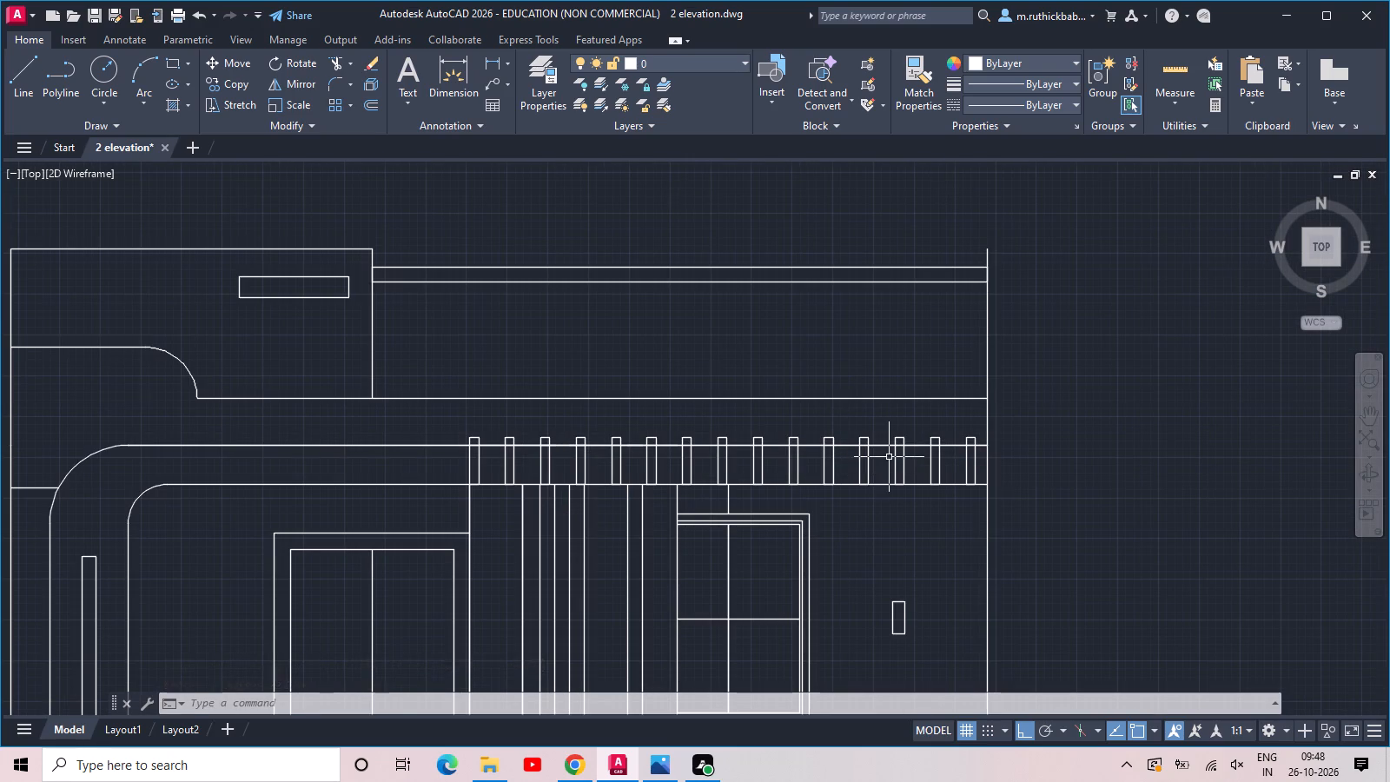
Trim the 15 narrow rectangles' sides where they project above the band's upper horizontal line, and delete their leftover top edges.
{"action": "key", "text": "t"}
{"action": "key", "text": "r"}
{"action": "key", "text": "space"}
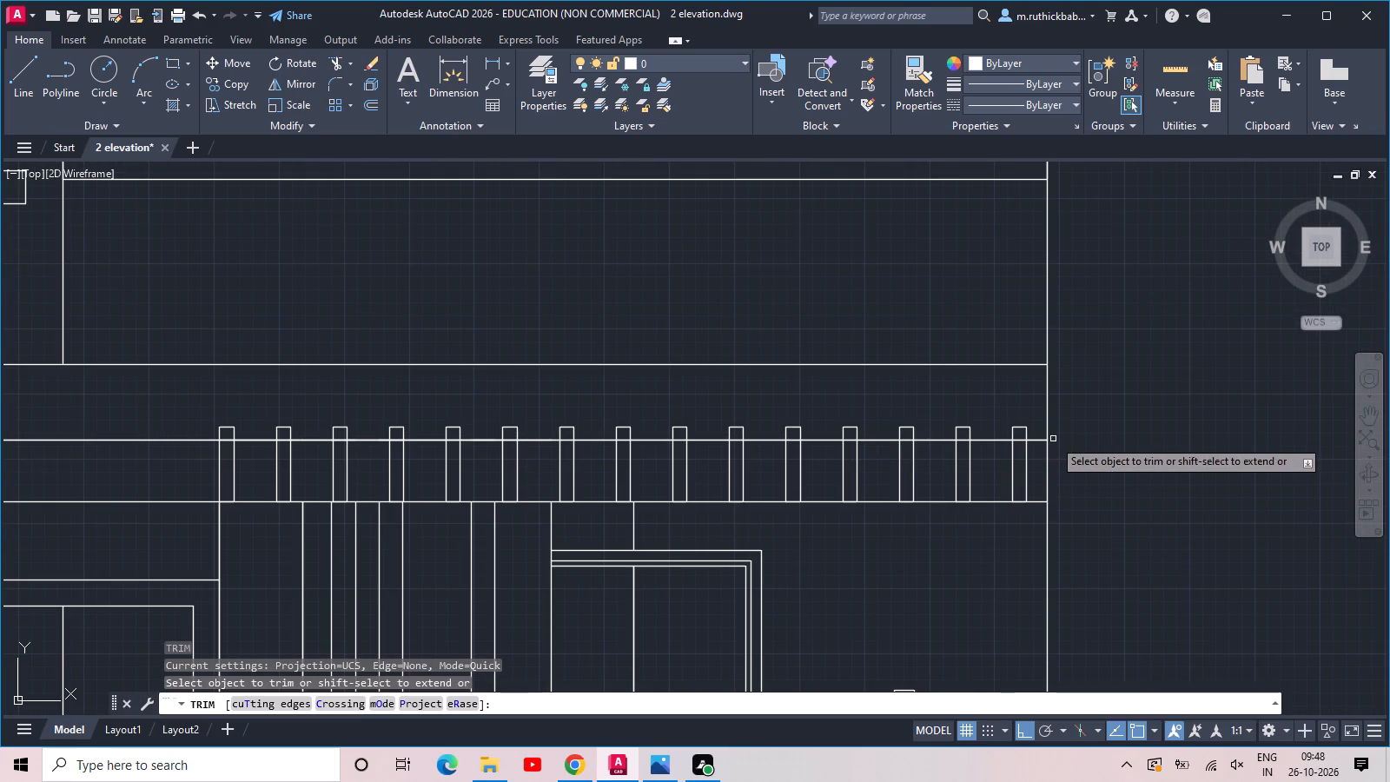
{"action": "left_click", "coordinate": [1036, 431]}
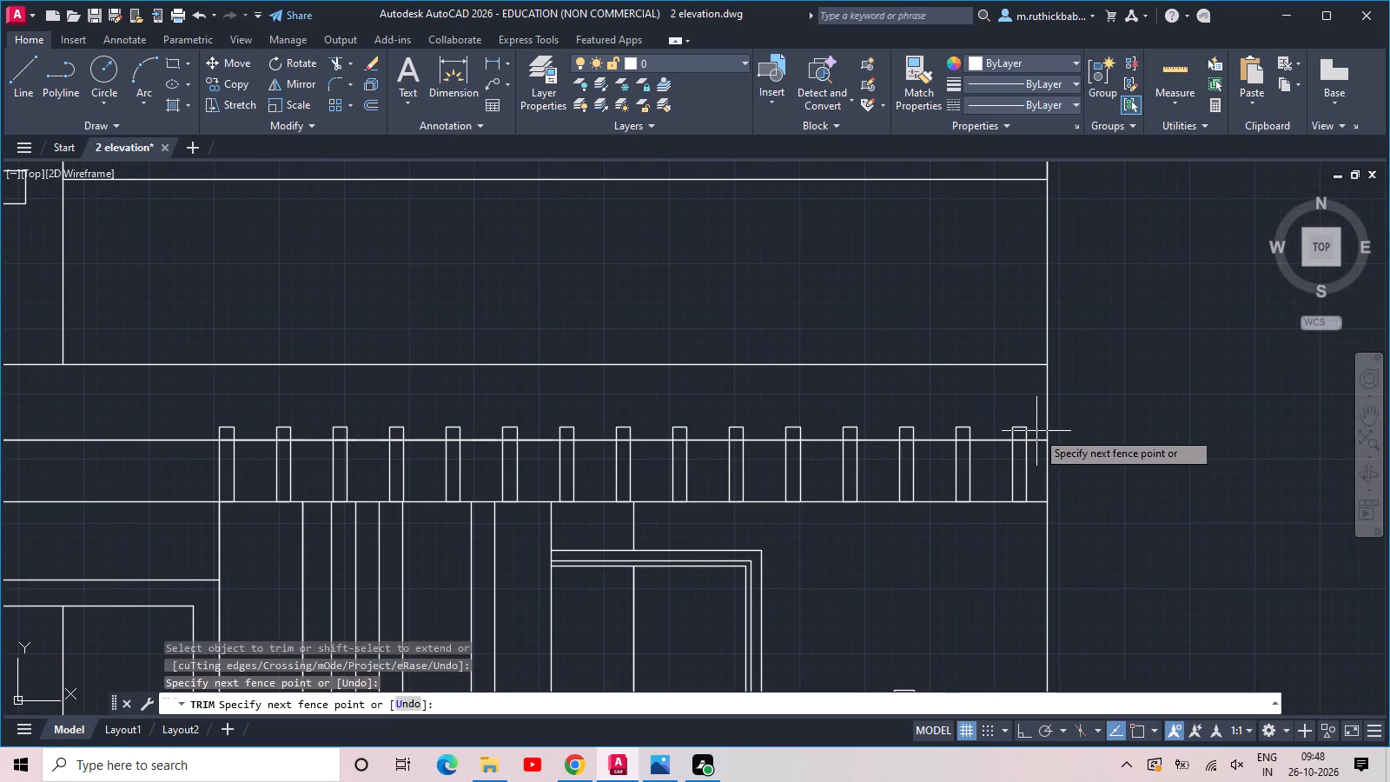
{"action": "left_click", "coordinate": [217, 434]}
{"action": "left_click", "coordinate": [196, 414]}
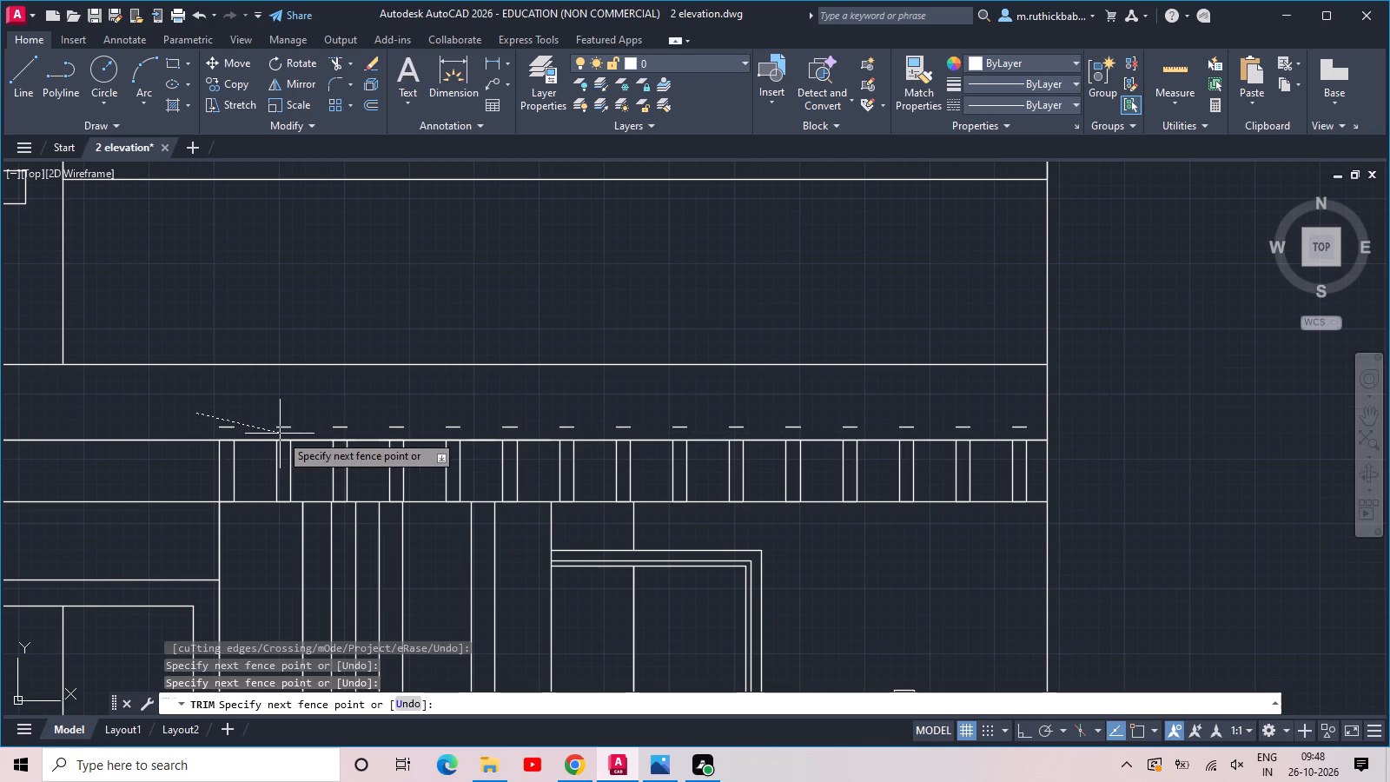
{"action": "key", "text": "Escape"}
{"action": "left_click", "coordinate": [207, 416]}
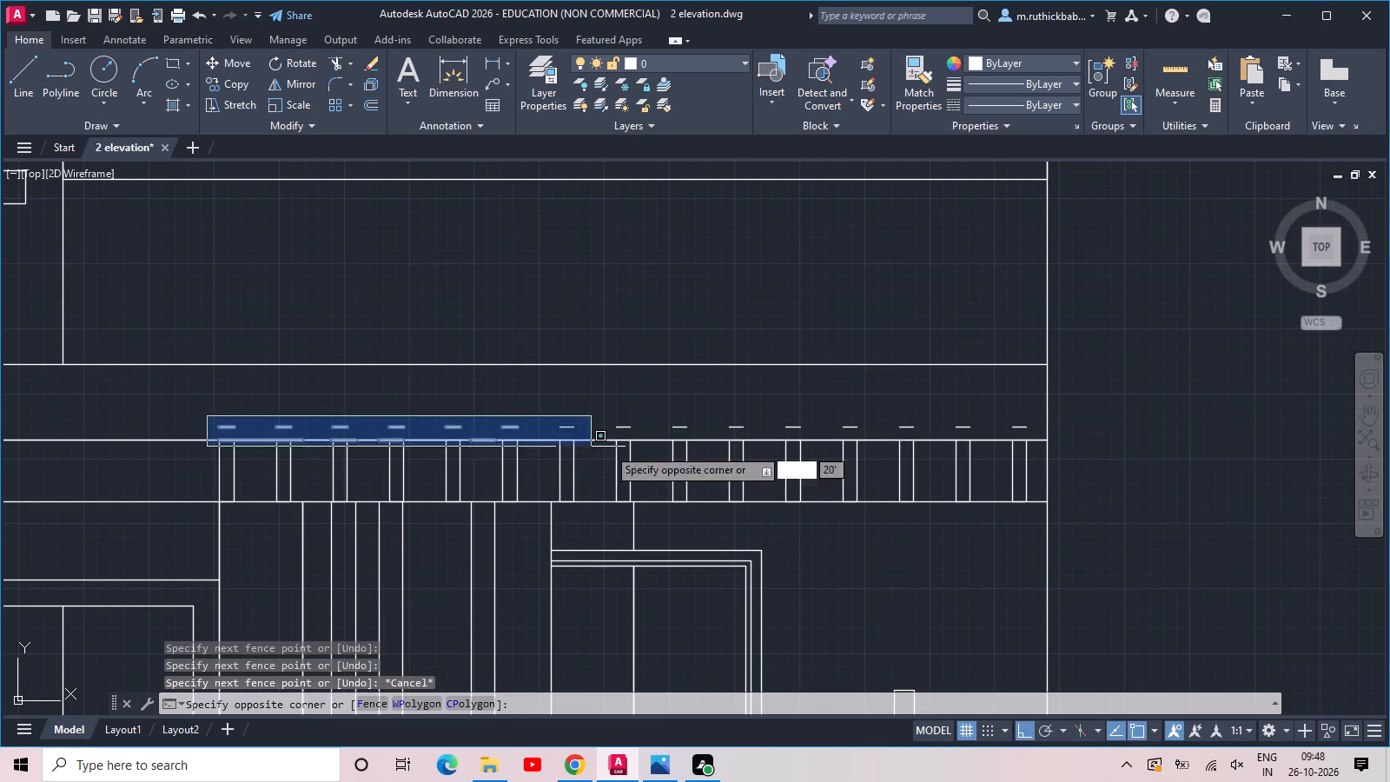
{"action": "left_click", "coordinate": [1035, 437]}
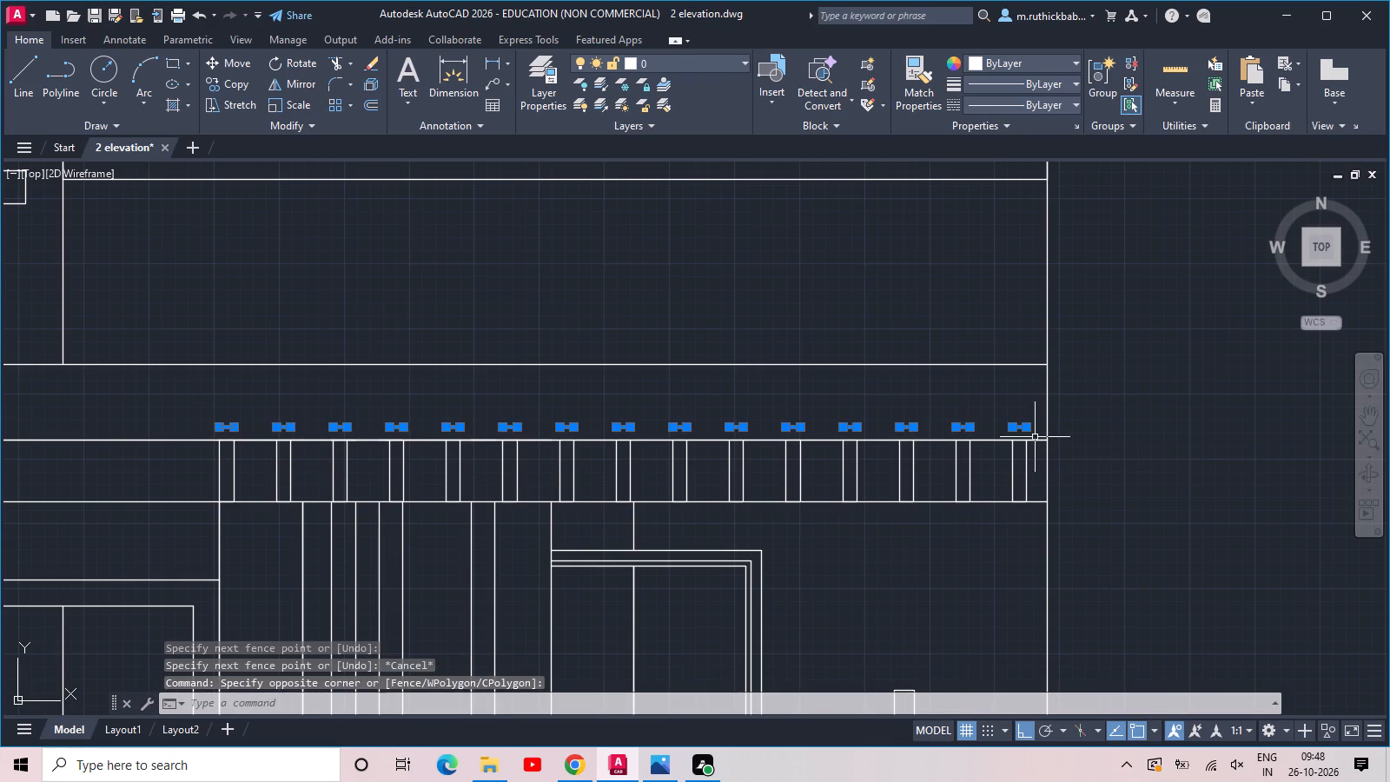
{"action": "key", "text": "Delete"}
Draw a railing post rectangle about 2" wide and 2'-11" tall between the parapet's lower rail line and its base line.
{"action": "scroll", "coordinate": [399, 355], "scroll_direction": "down", "scroll_amount": 1}
{"action": "middle_click_drag", "start_coordinate": [277, 363], "coordinate": [292, 372]}
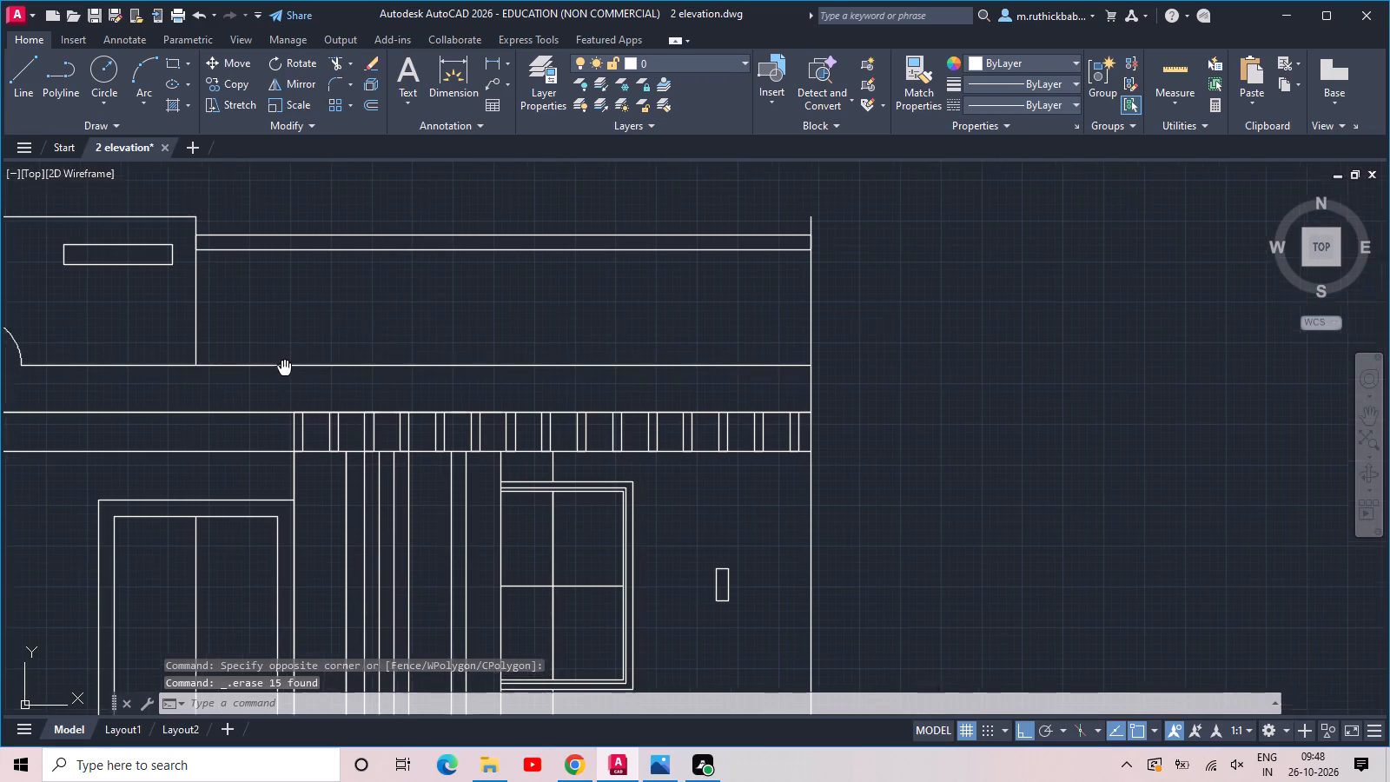
{"action": "middle_click_drag", "start_coordinate": [292, 372], "coordinate": [495, 414]}
{"action": "scroll", "coordinate": [458, 381], "scroll_direction": "up", "scroll_amount": 1}
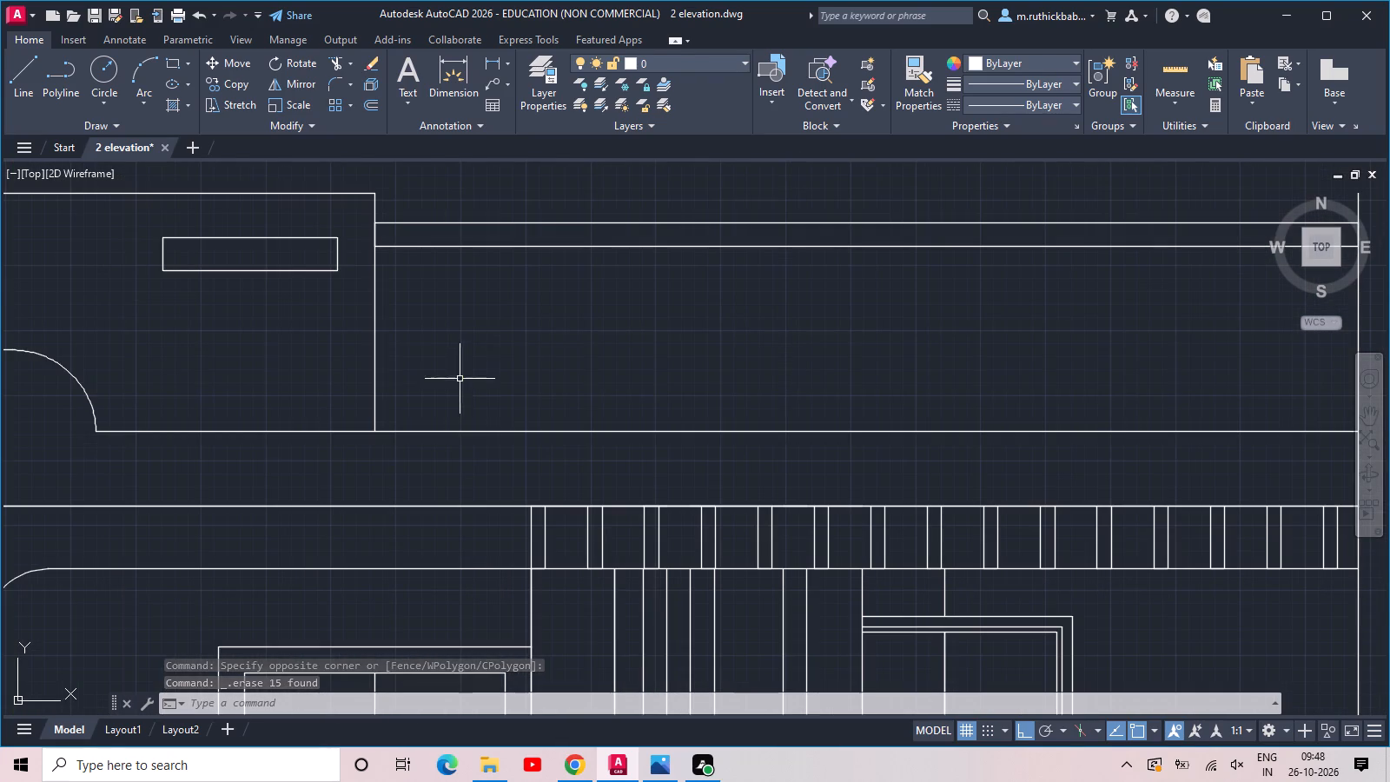
{"action": "type", "text": "rec"}
{"action": "key", "text": "space"}
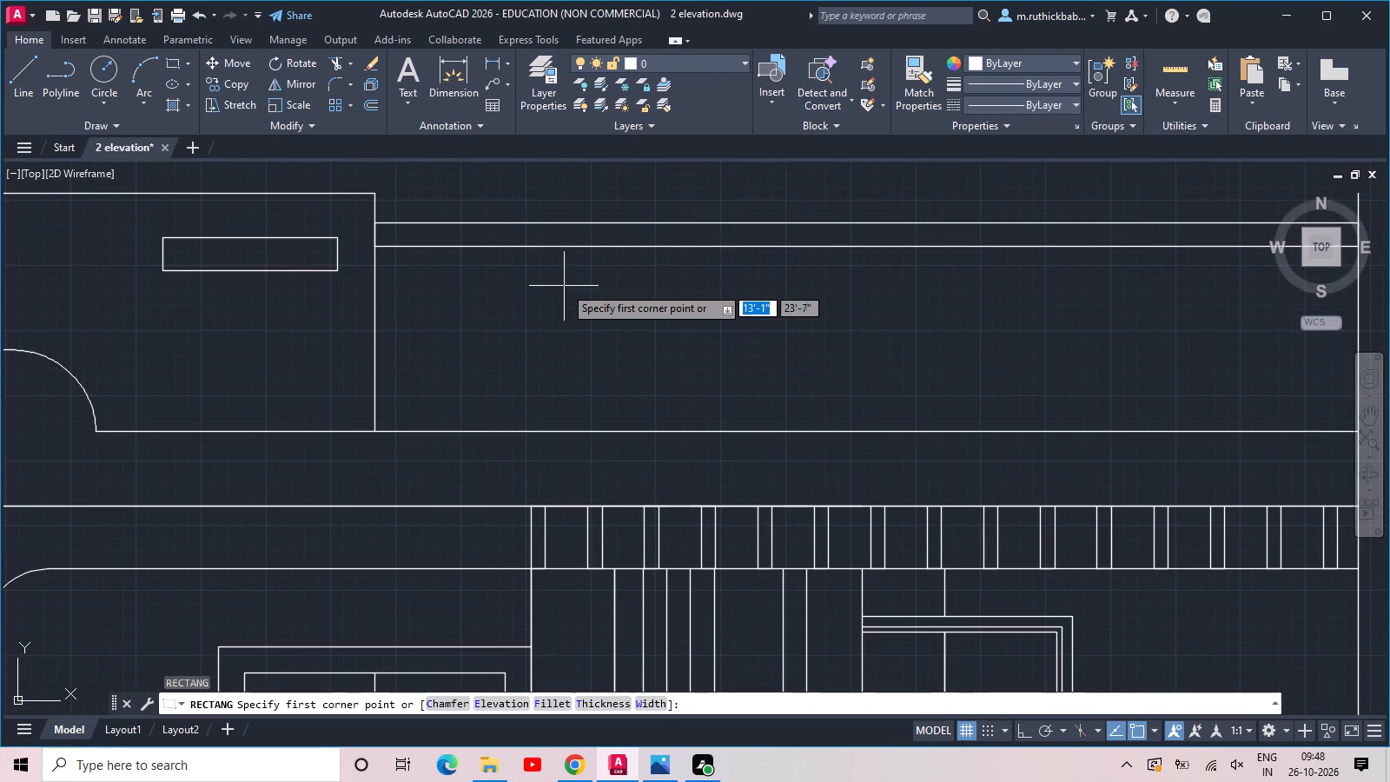
{"action": "left_click", "coordinate": [585, 249]}
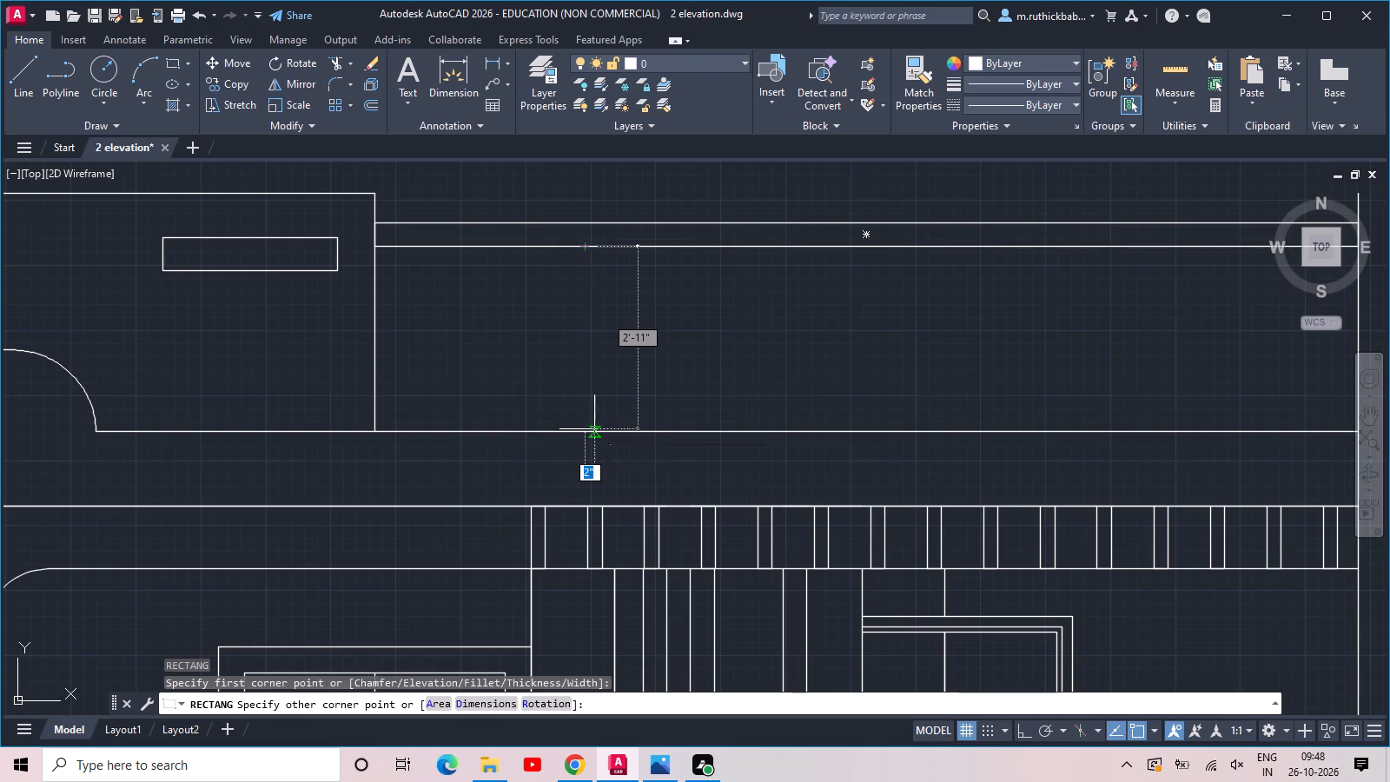
{"action": "left_click", "coordinate": [594, 430]}
{"action": "key", "text": "Escape"}
Copy the railing post three times toward the building's right edge, spacing each by the bay from the parapet block to the first post.
{"action": "left_click_drag", "start_coordinate": [621, 375], "coordinate": [607, 375]}
{"action": "left_click", "coordinate": [526, 328]}
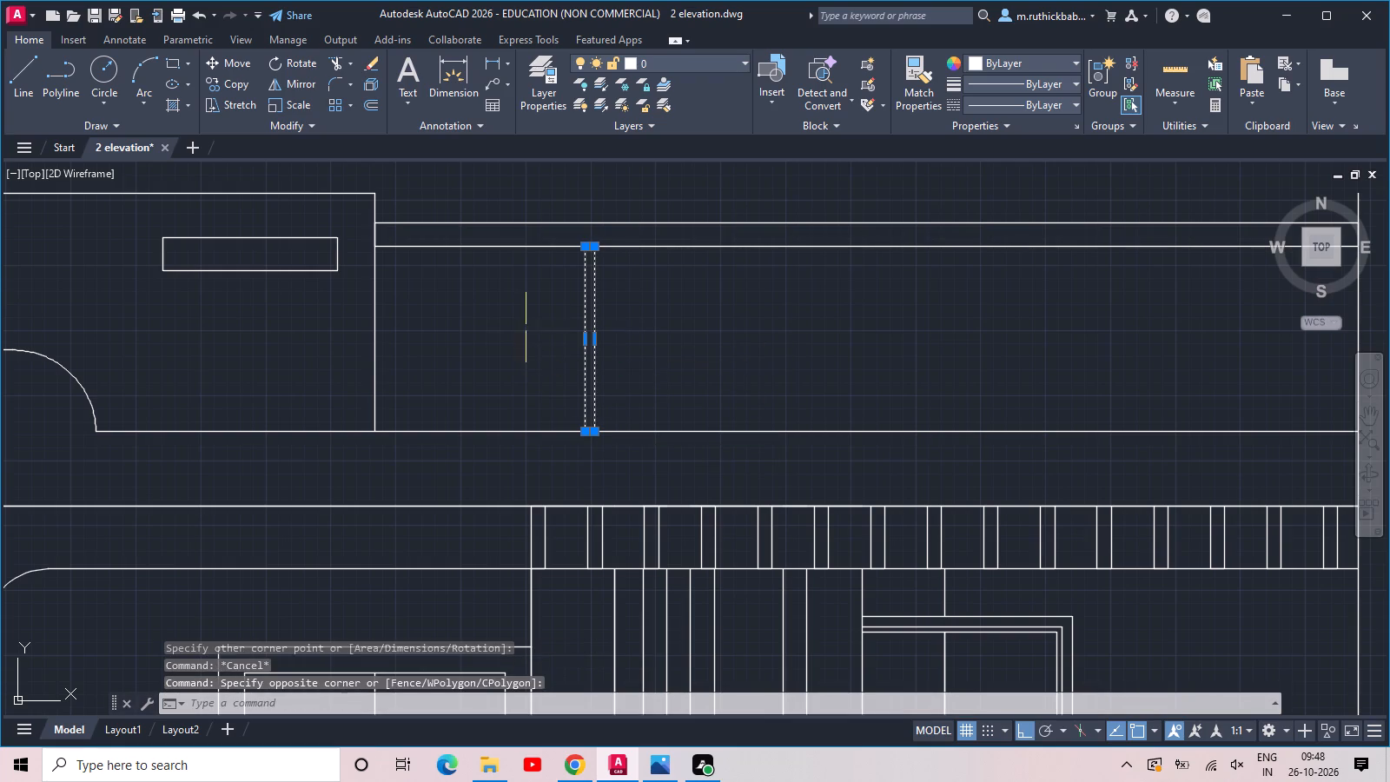
{"action": "key", "text": "c"}
{"action": "type", "text": "o"}
{"action": "key", "text": "space"}
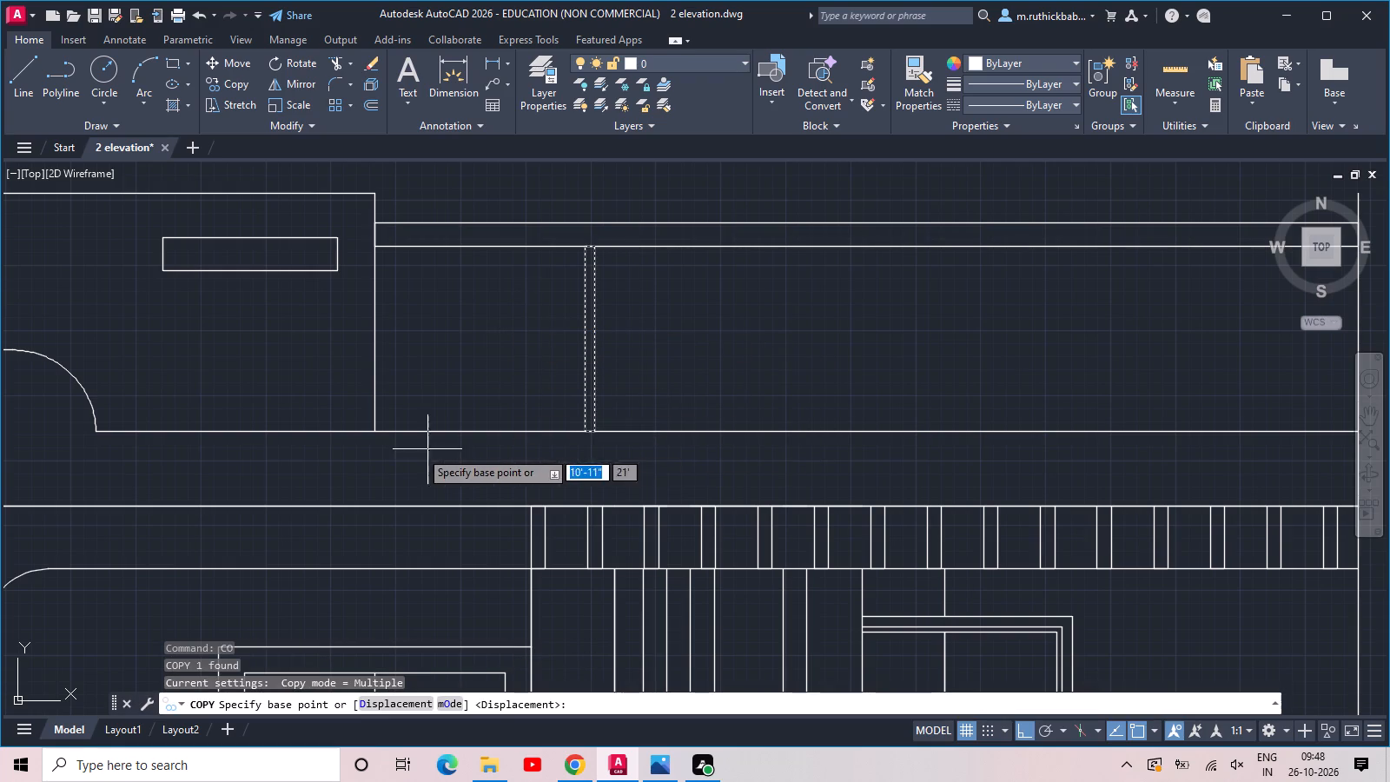
{"action": "left_click", "coordinate": [374, 434]}
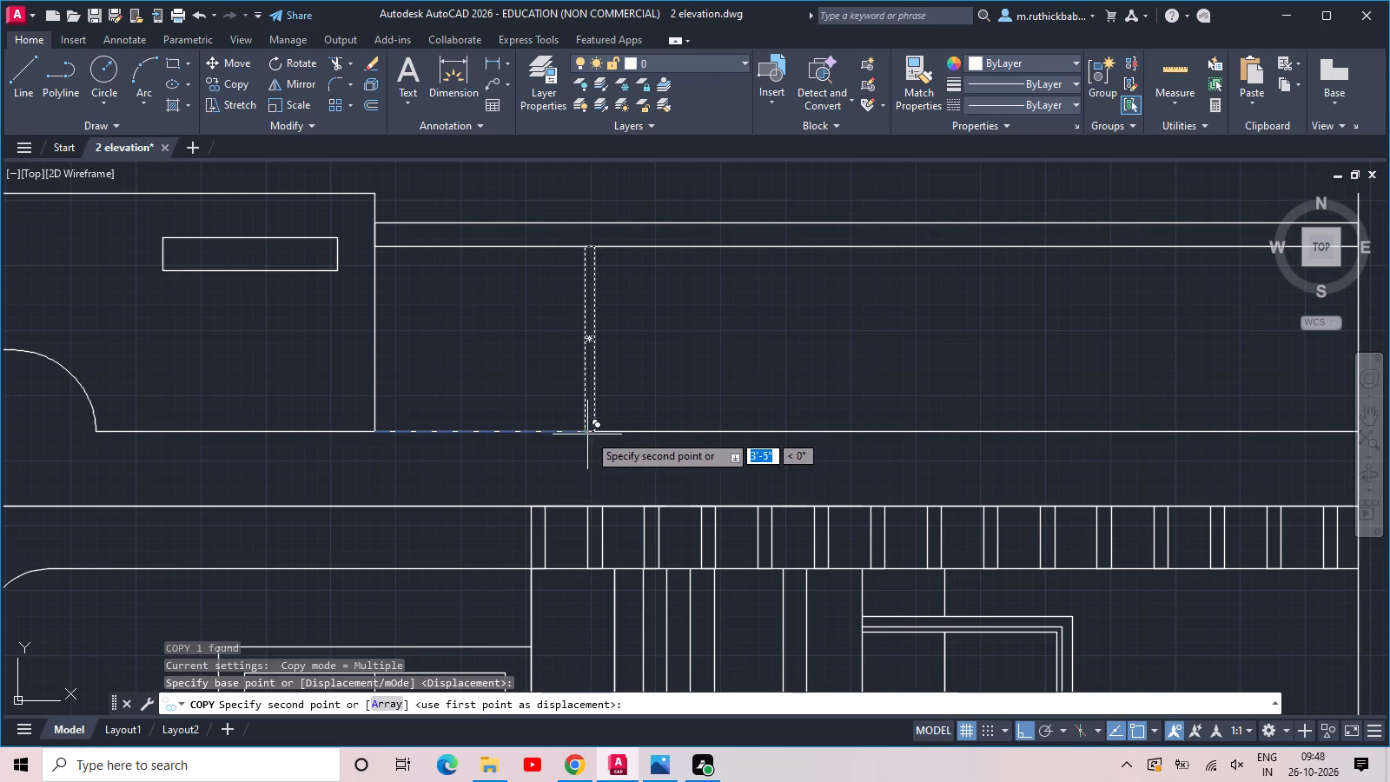
{"action": "left_click", "coordinate": [593, 434]}
{"action": "left_click", "coordinate": [816, 431]}
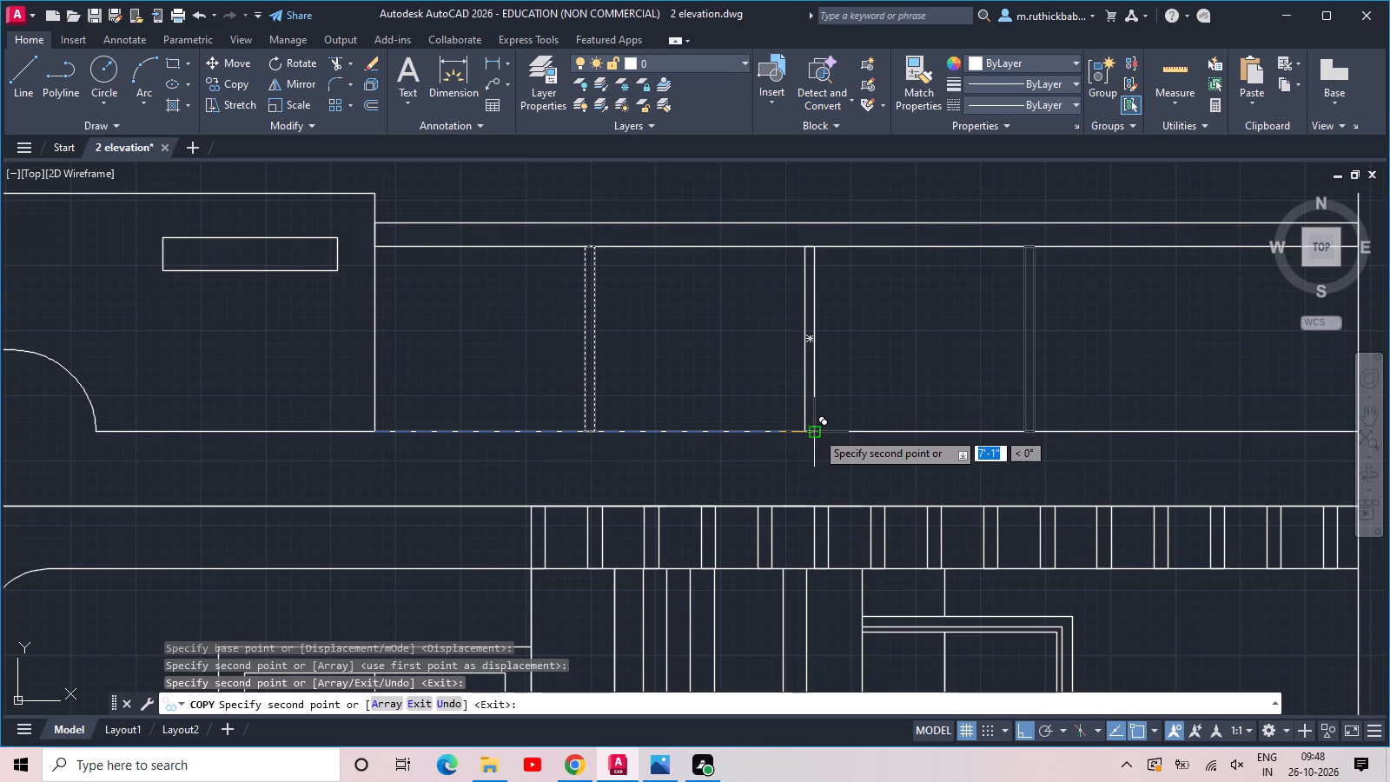
{"action": "middle_click_drag", "start_coordinate": [981, 424], "coordinate": [771, 433]}
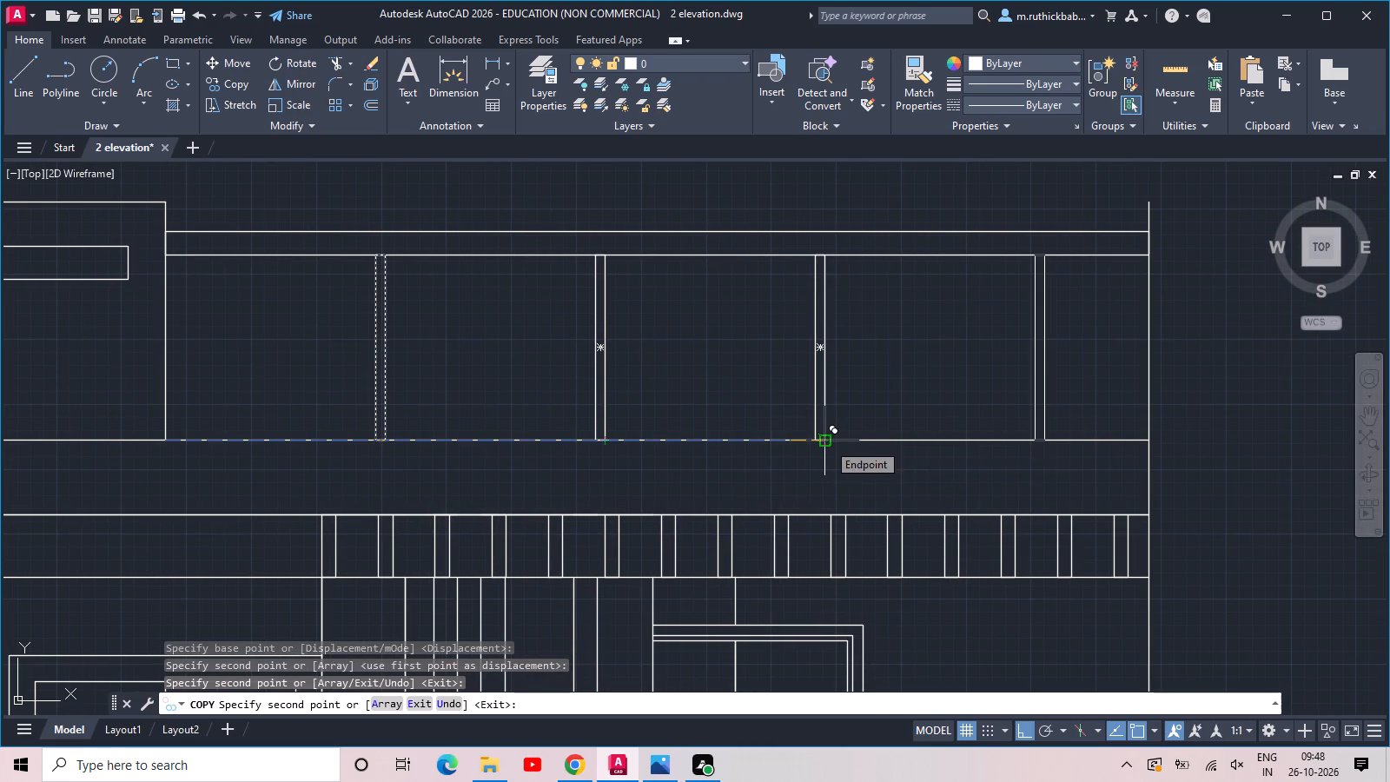
{"action": "left_click", "coordinate": [827, 442]}
{"action": "key", "text": "Escape"}
Copy the ground-floor four-pane window, its centre lines and the two small flanking rectangles straight up from the floor line to the parapet's base line.
{"action": "scroll", "coordinate": [828, 441], "scroll_direction": "down", "scroll_amount": 2}
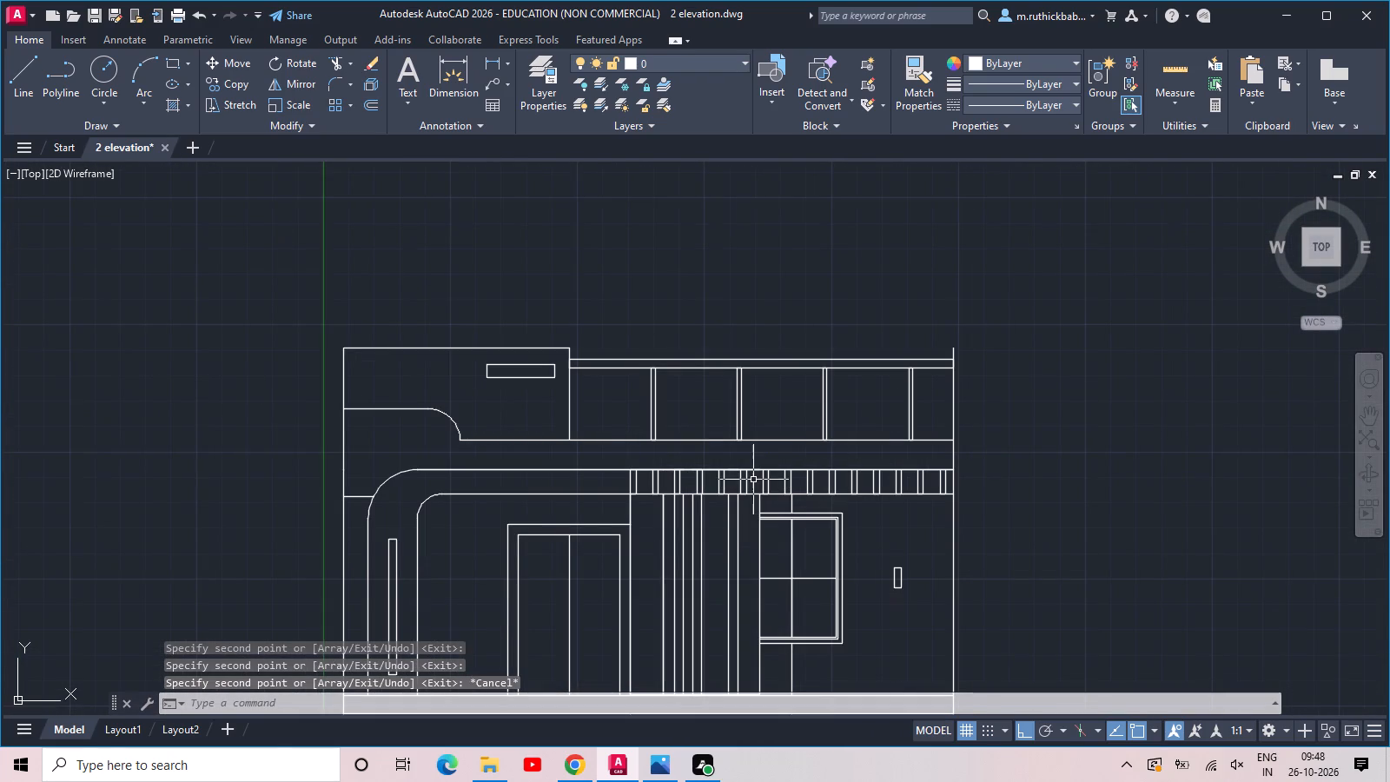
{"action": "middle_click_drag", "start_coordinate": [758, 346], "coordinate": [727, 391]}
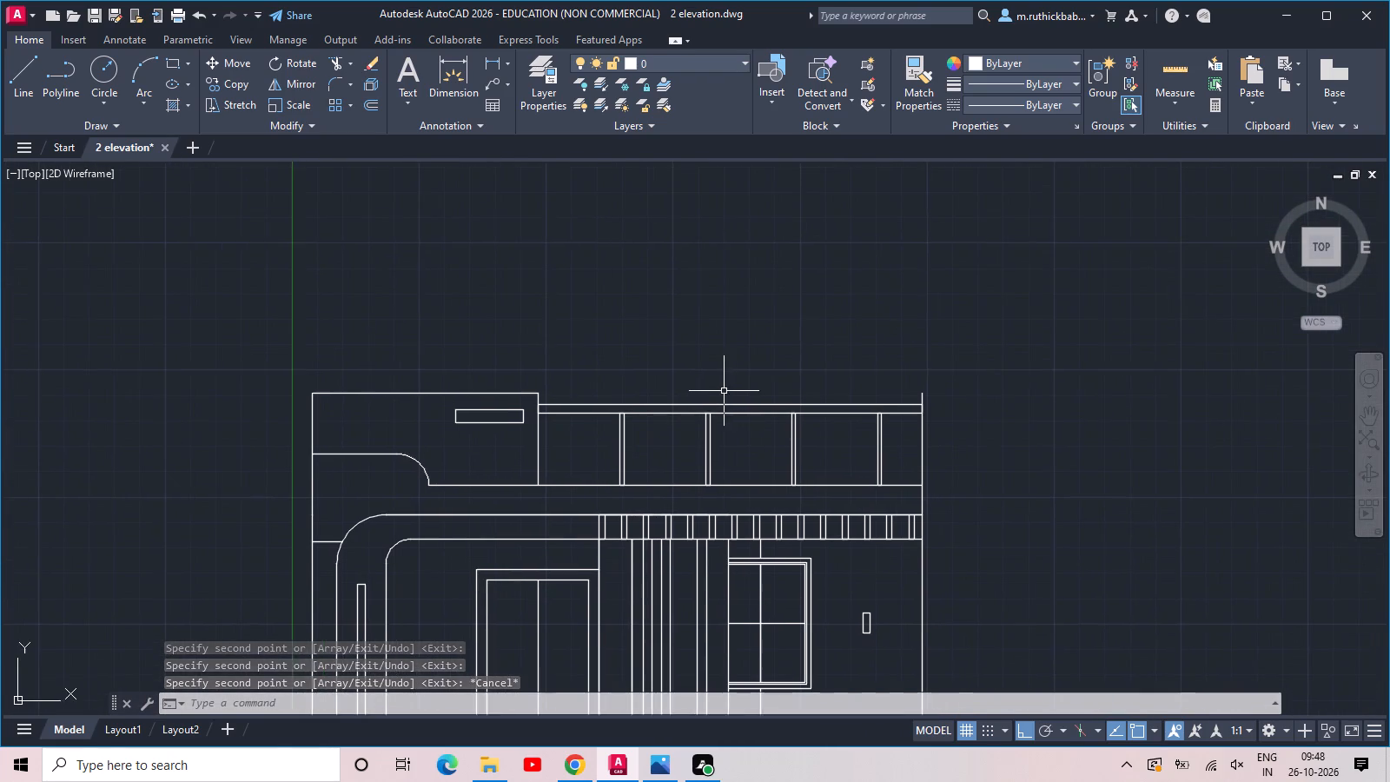
{"action": "middle_click_drag", "start_coordinate": [724, 391], "coordinate": [713, 252]}
{"action": "middle_click_drag", "start_coordinate": [795, 434], "coordinate": [758, 150]}
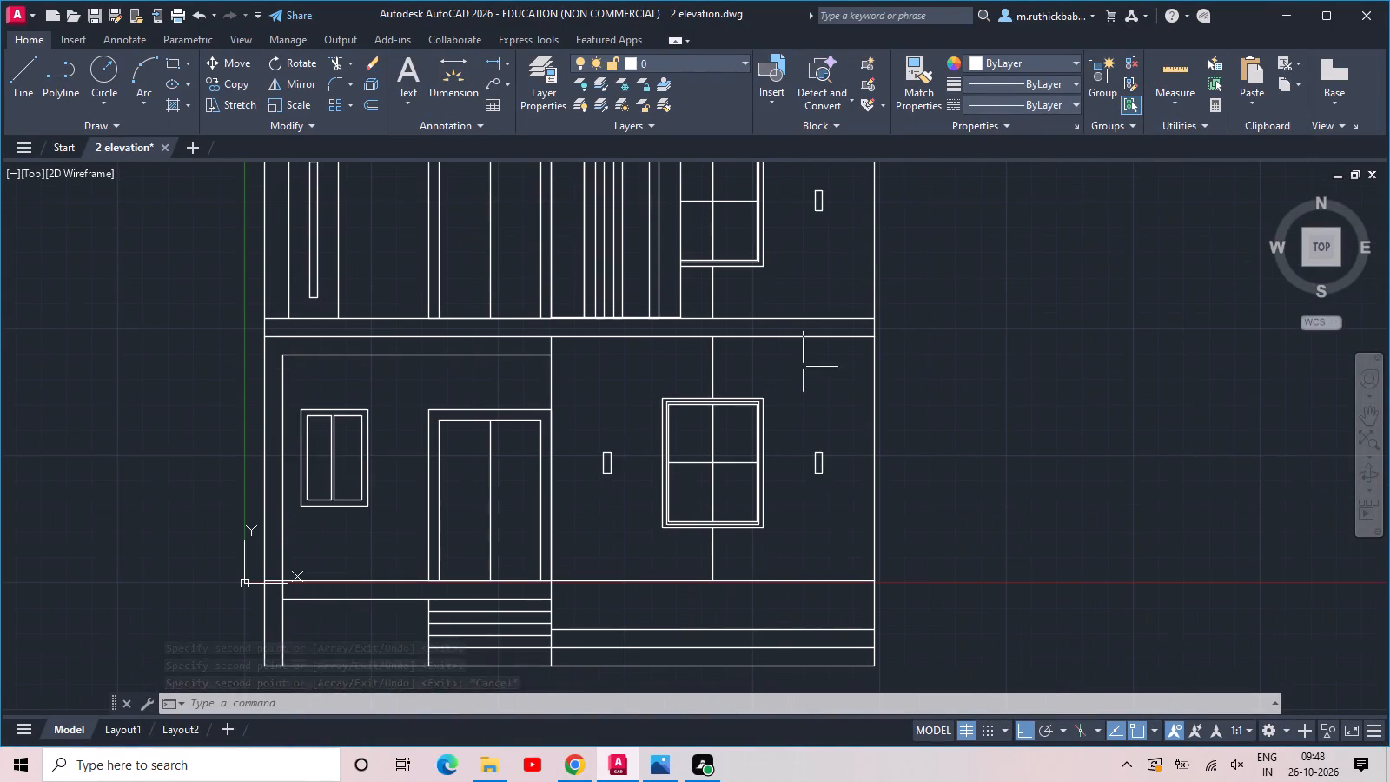
{"action": "left_click_drag", "start_coordinate": [832, 408], "coordinate": [833, 421]}
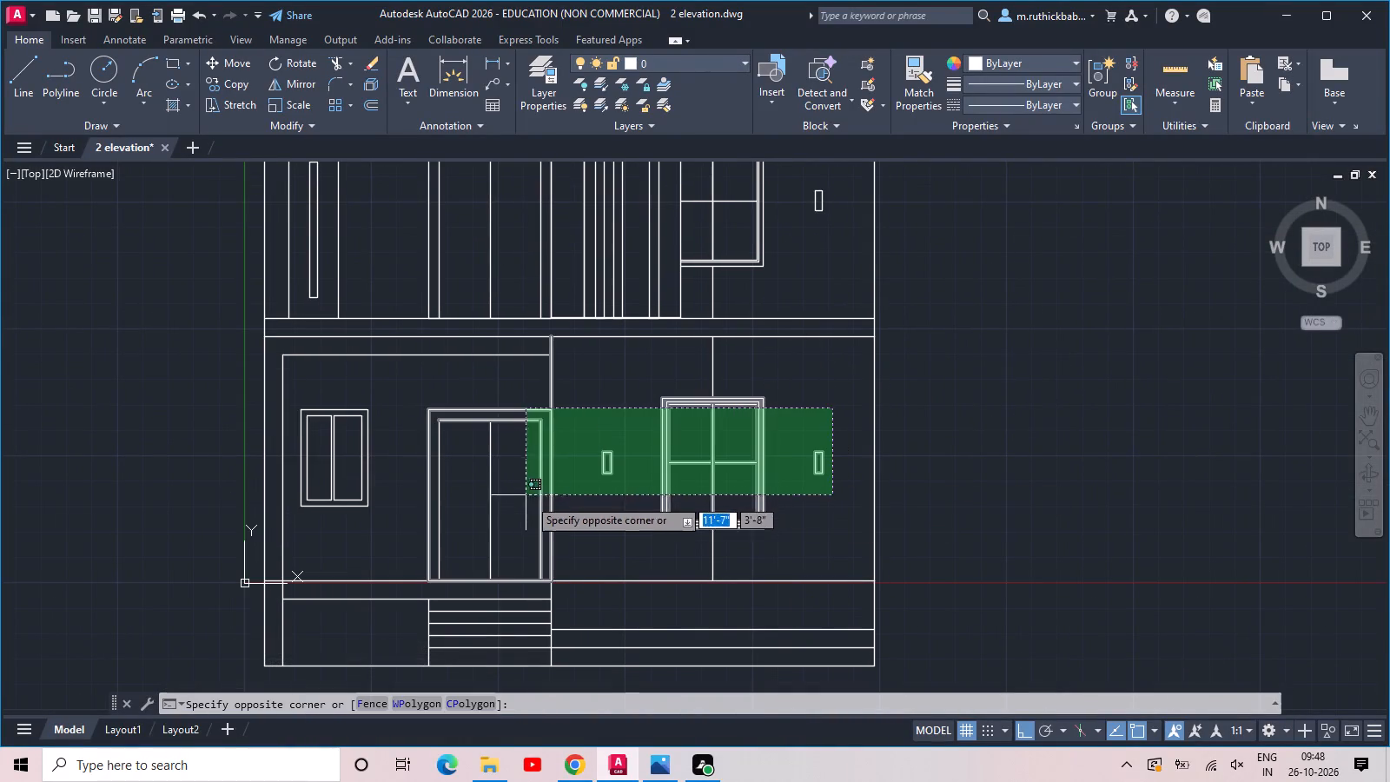
{"action": "left_click", "coordinate": [583, 539]}
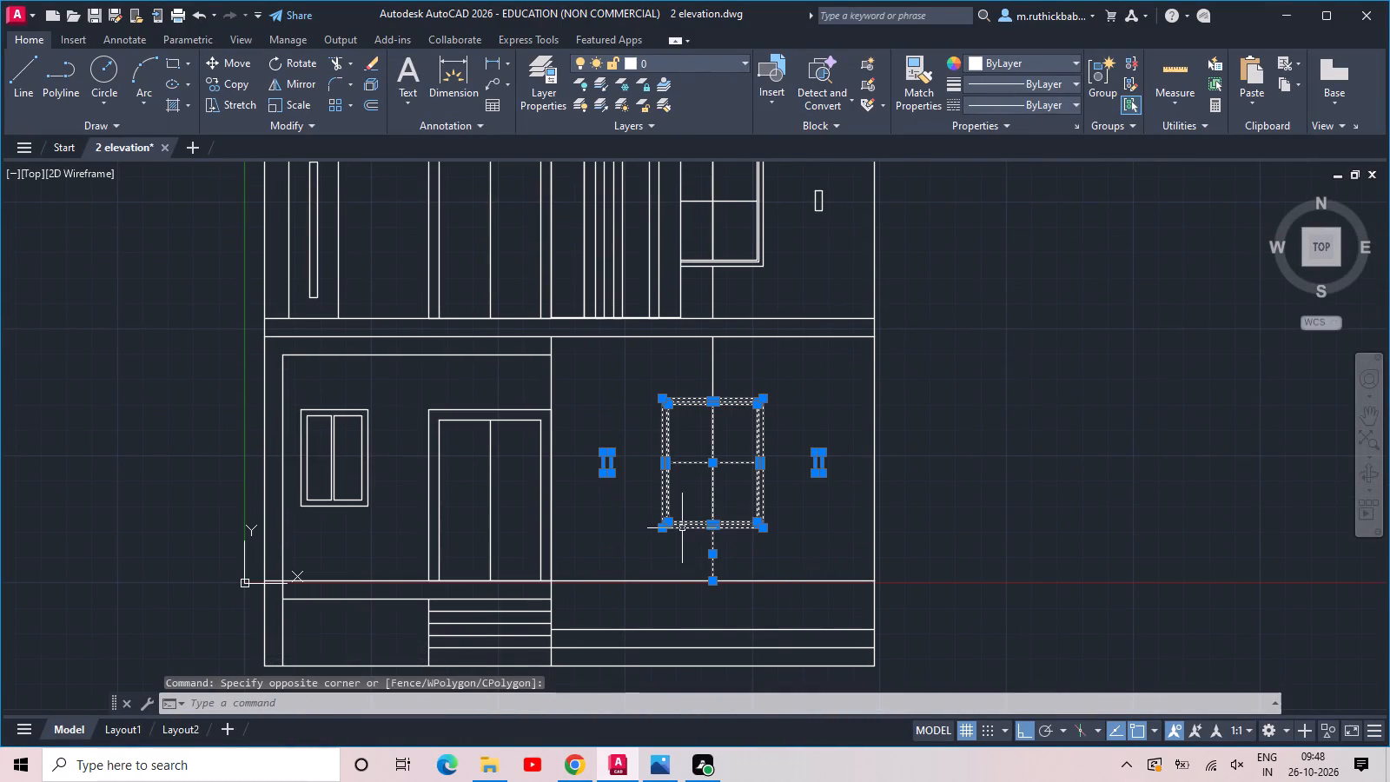
{"action": "left_click", "coordinate": [760, 368]}
{"action": "left_click", "coordinate": [631, 402]}
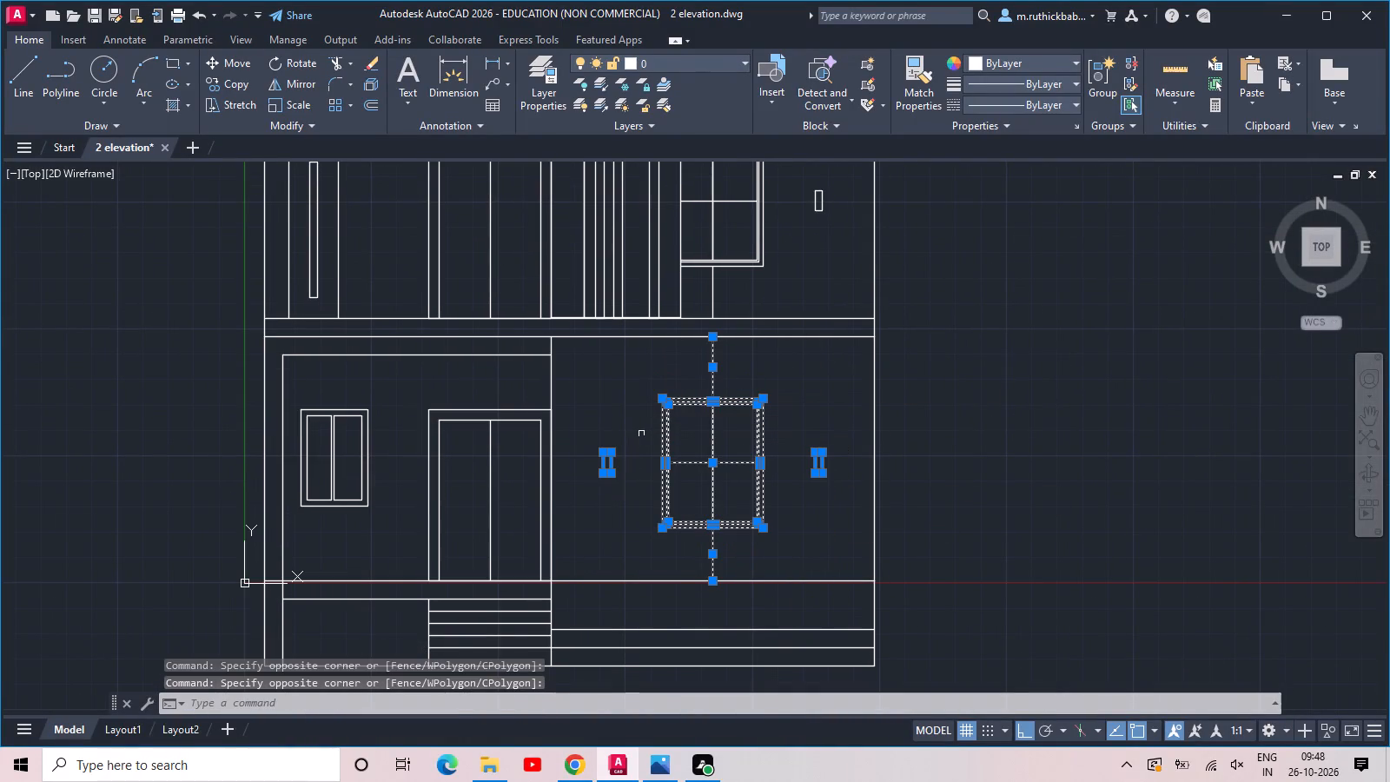
{"action": "type", "text": "co"}
{"action": "key", "text": "space"}
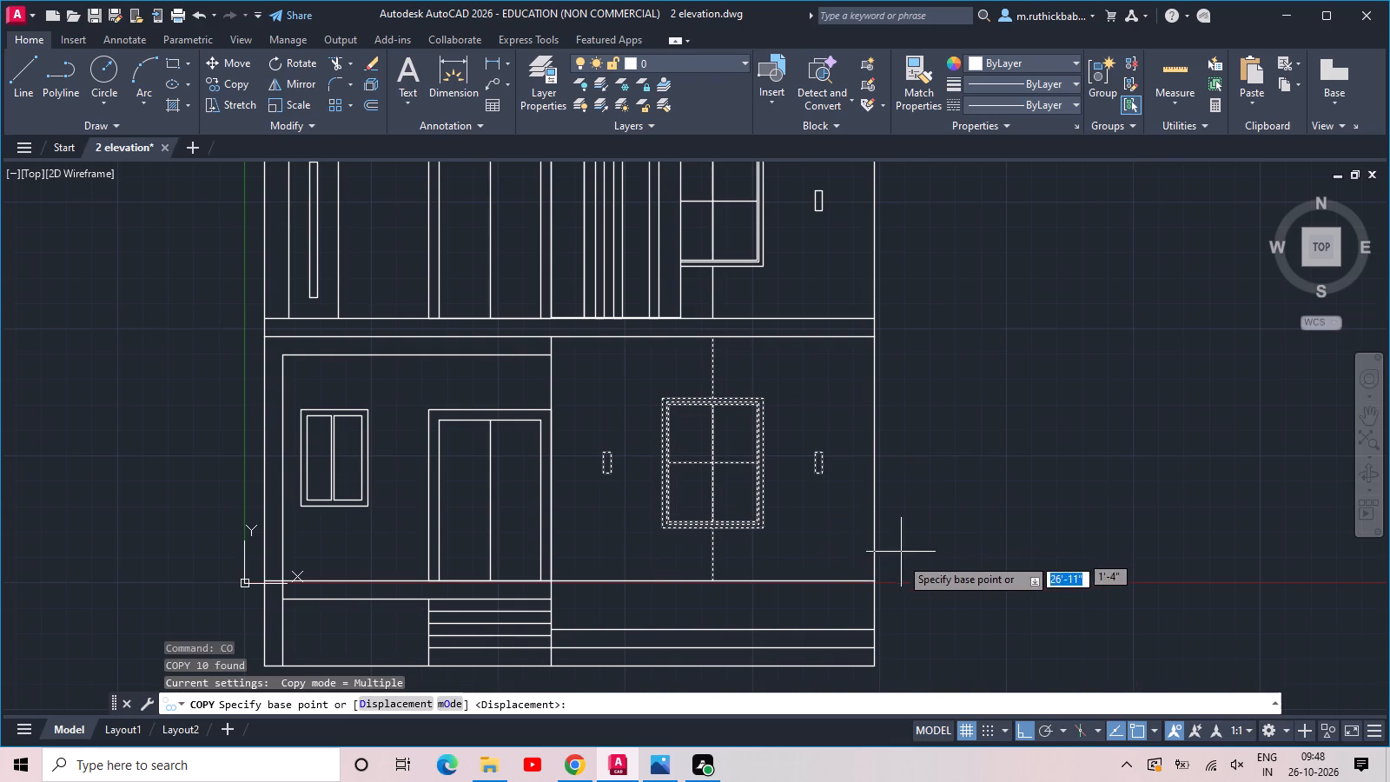
{"action": "left_click", "coordinate": [872, 582]}
{"action": "middle_click_drag", "start_coordinate": [844, 468], "coordinate": [872, 677]}
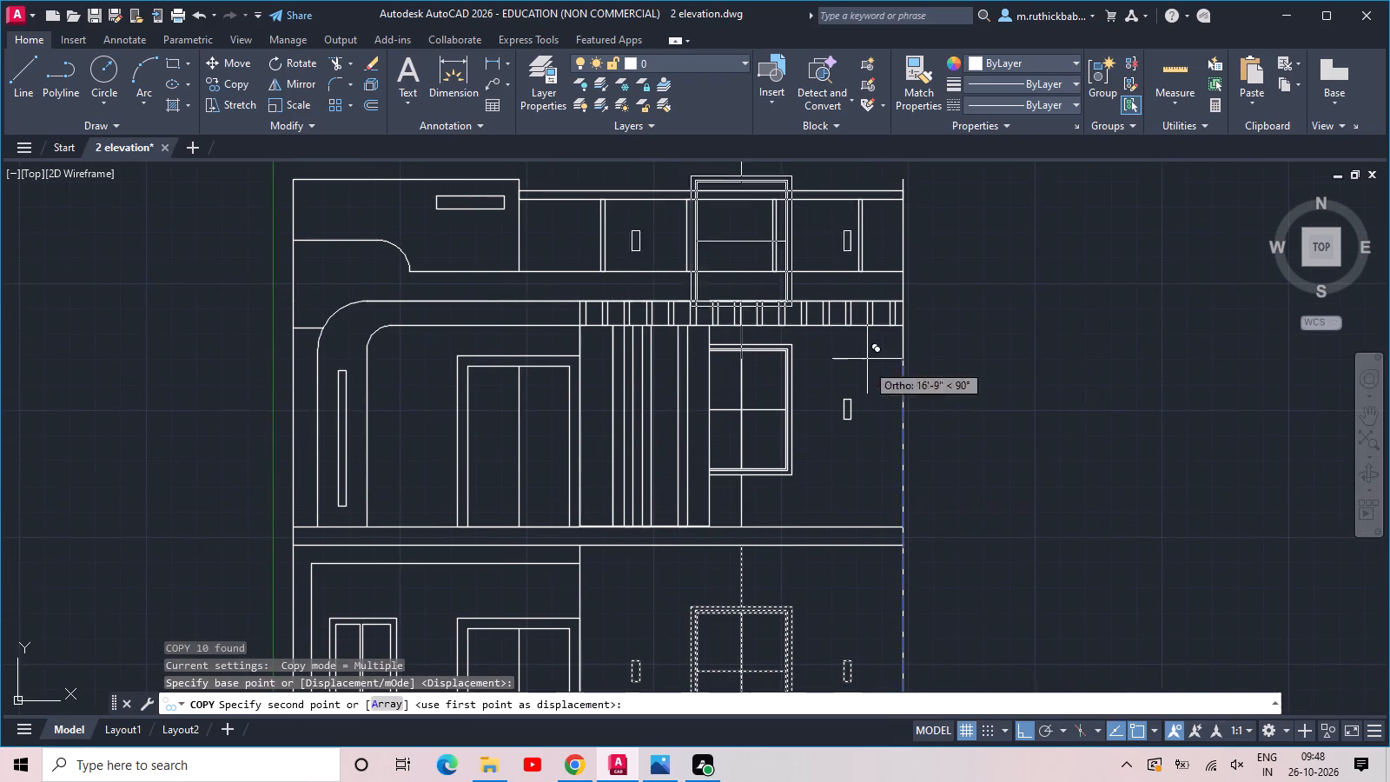
{"action": "middle_click_drag", "start_coordinate": [870, 328], "coordinate": [883, 482]}
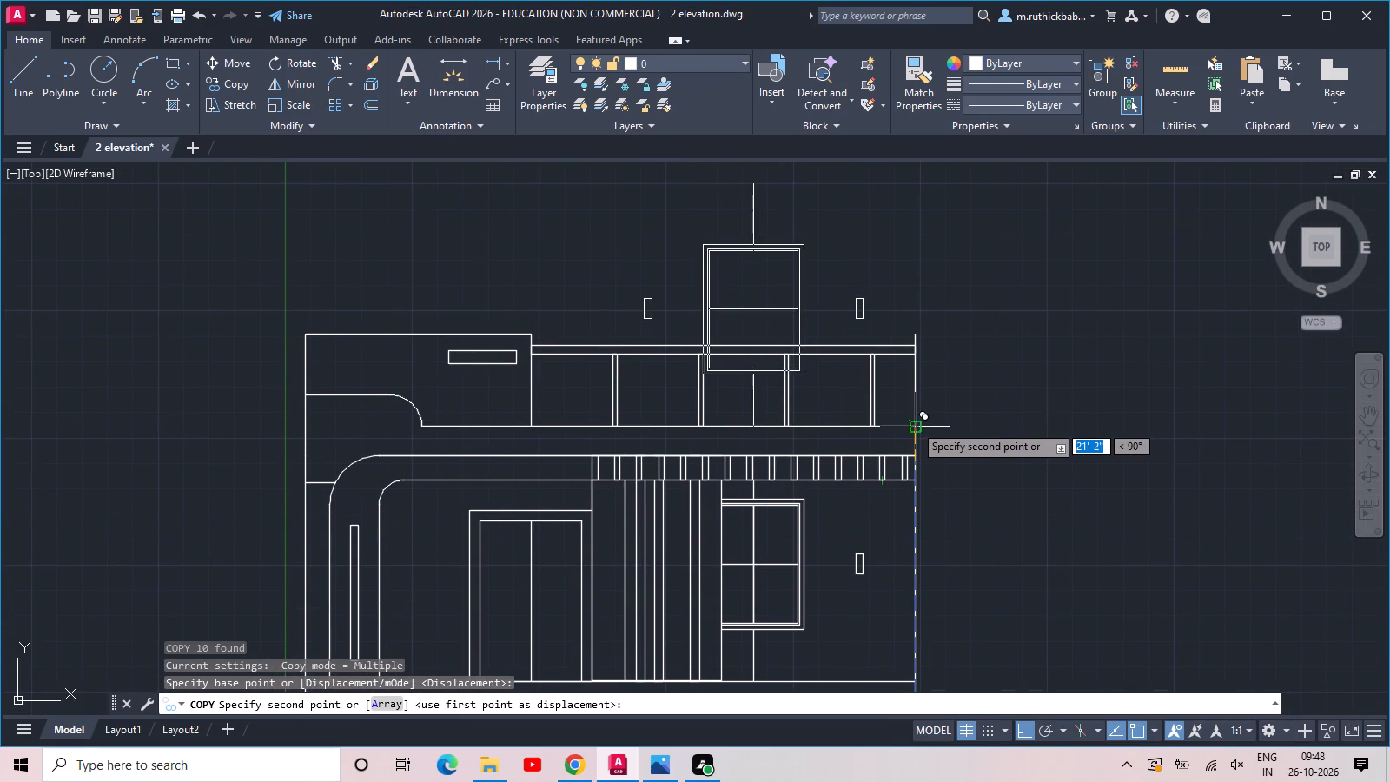
{"action": "left_click", "coordinate": [914, 424]}
{"action": "key", "text": "Escape"}
Trim the copied window's vertical lines where they cross between the two horizontal lines of the railing.
{"action": "scroll", "coordinate": [791, 357], "scroll_direction": "up", "scroll_amount": 1}
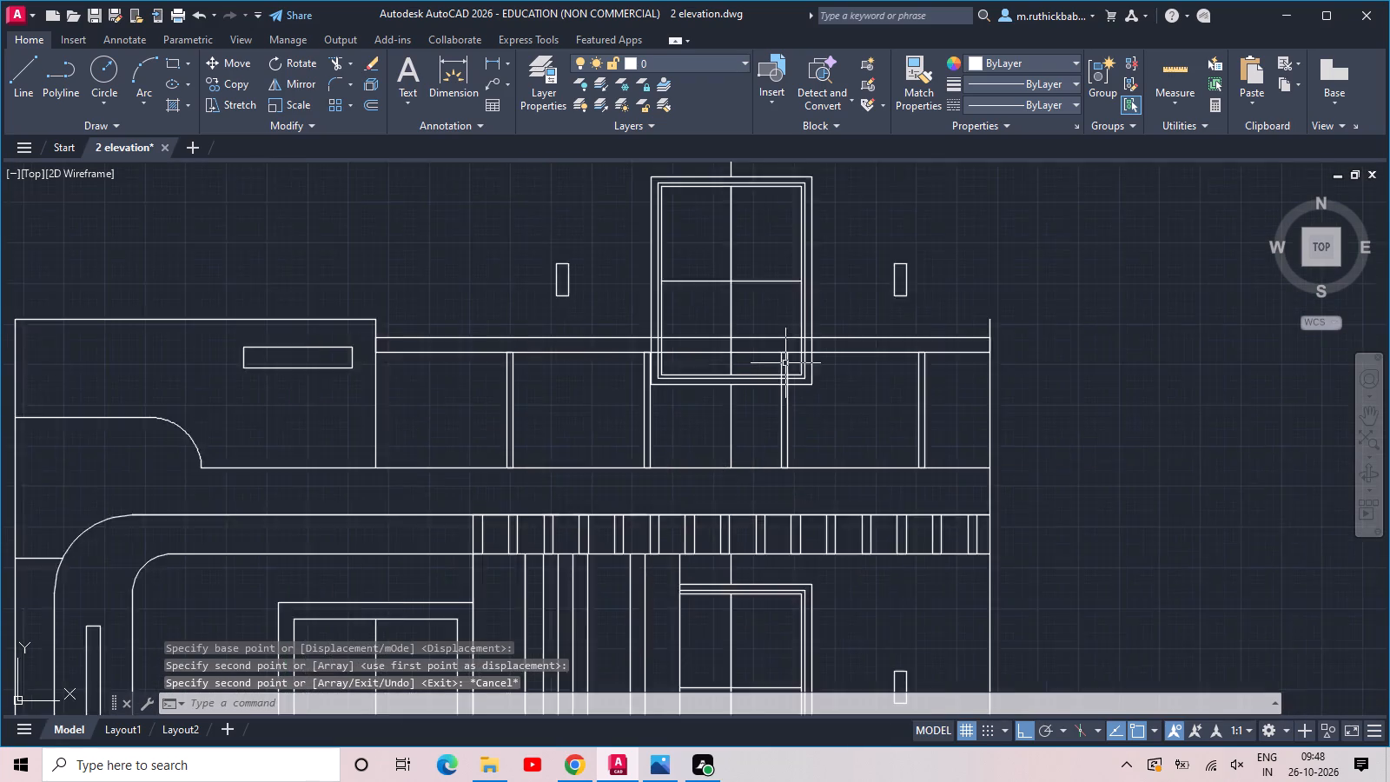
{"action": "scroll", "coordinate": [784, 366], "scroll_direction": "up", "scroll_amount": 1}
{"action": "type", "text": "tr"}
{"action": "key", "text": "space"}
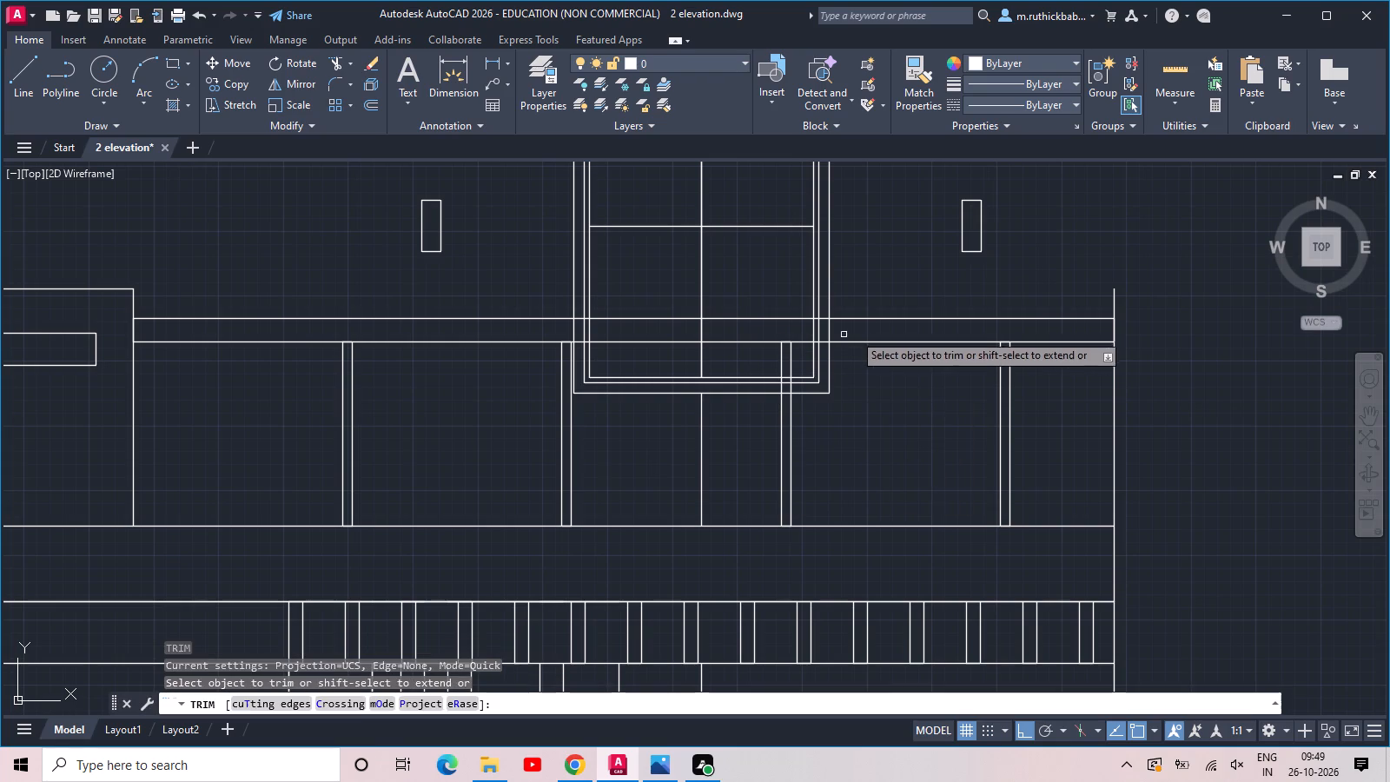
{"action": "left_click", "coordinate": [859, 332]}
{"action": "left_click", "coordinate": [533, 326]}
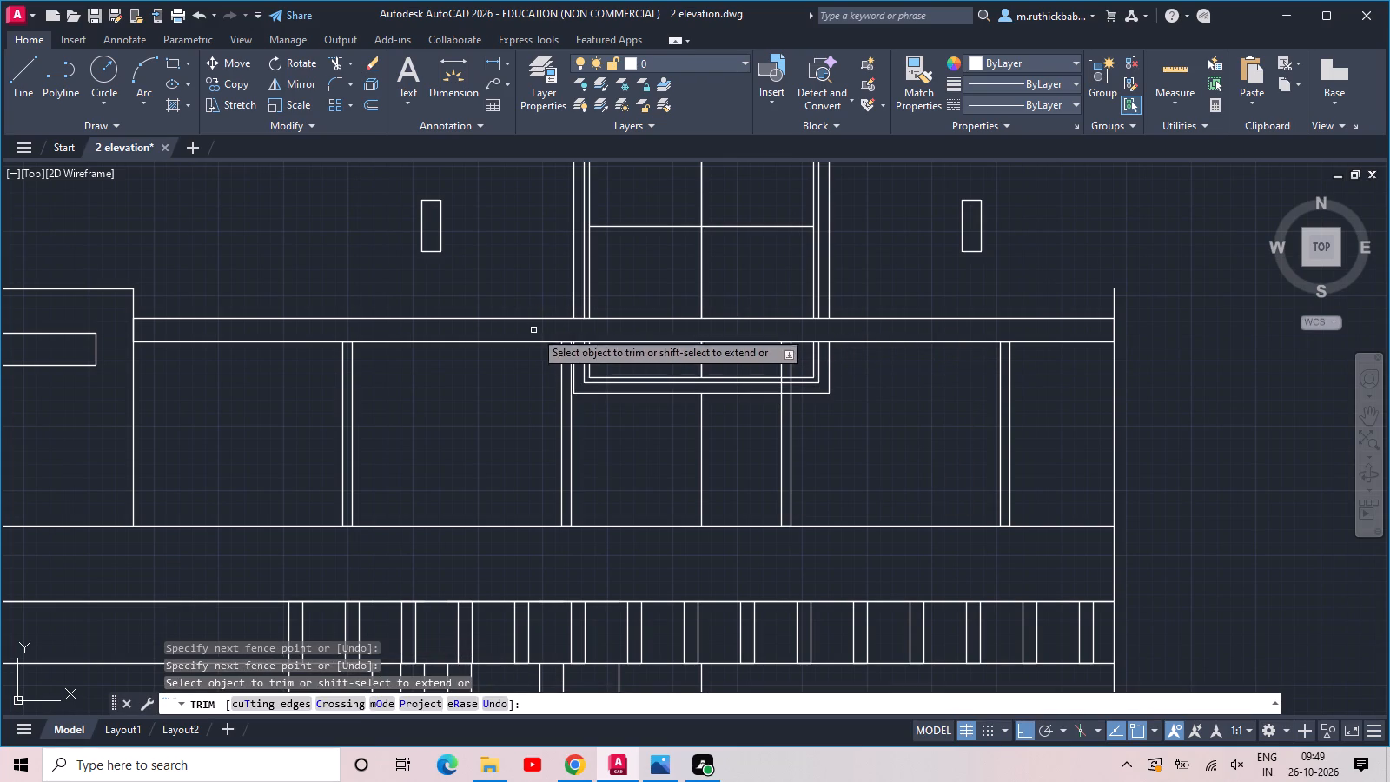
{"action": "key", "text": "Escape"}
Delete the copied window's leftover frame pieces and the centre line segment below the railing.
{"action": "left_click", "coordinate": [568, 329]}
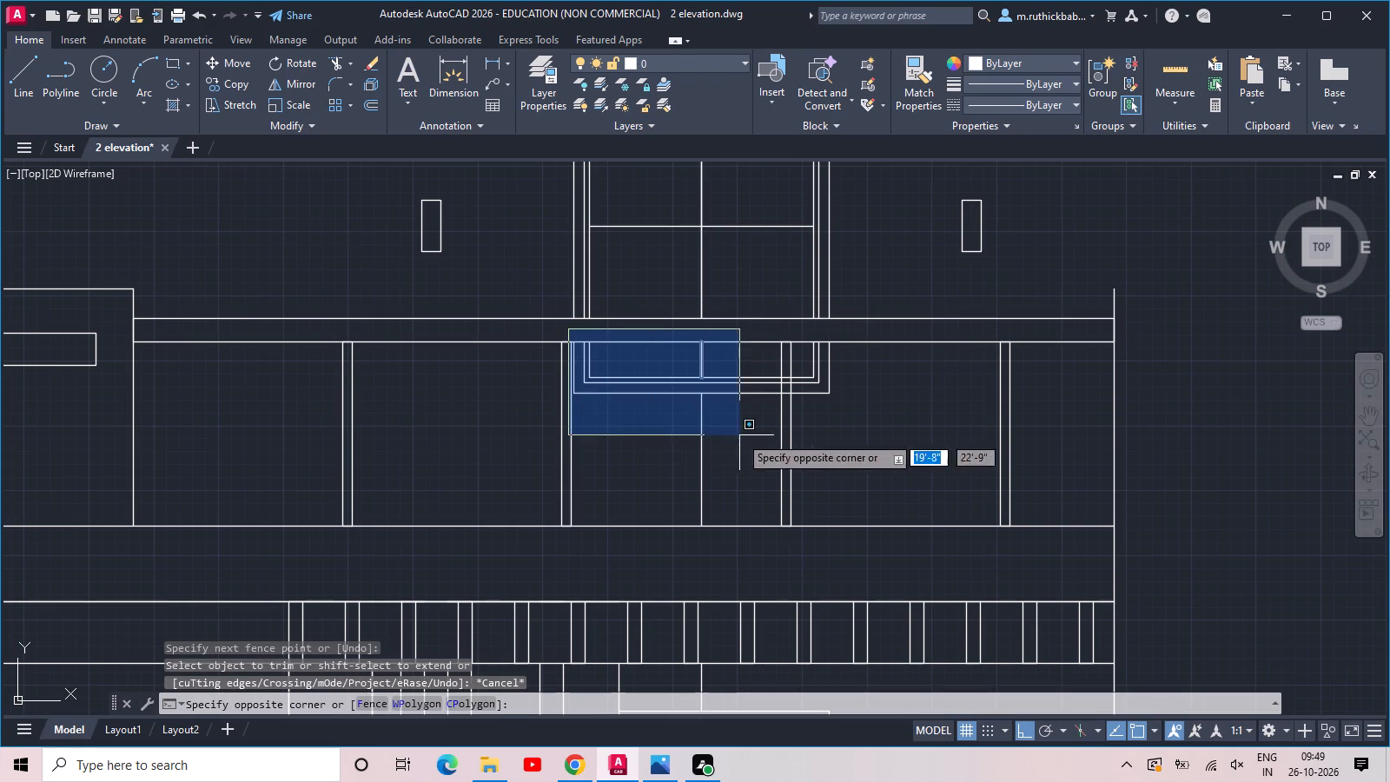
{"action": "left_click", "coordinate": [857, 422]}
{"action": "key", "text": "Delete"}
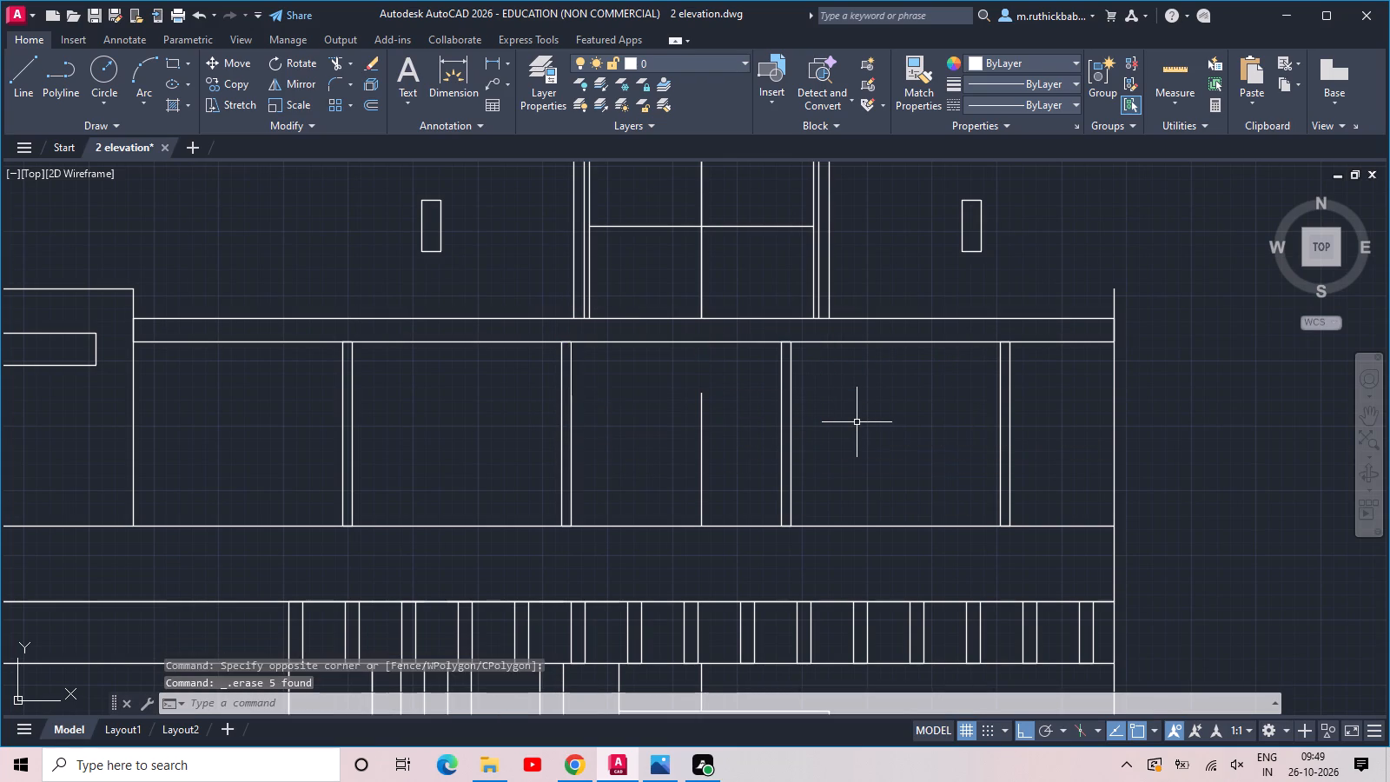
{"action": "left_click", "coordinate": [725, 454]}
{"action": "left_click", "coordinate": [652, 407]}
{"action": "key", "text": "Delete"}
Draw the top room's outline about 13'-3" wide, from the building's right edge up to the centre line's top, across, and down to the railing.
{"action": "scroll", "coordinate": [662, 408], "scroll_direction": "down", "scroll_amount": 2}
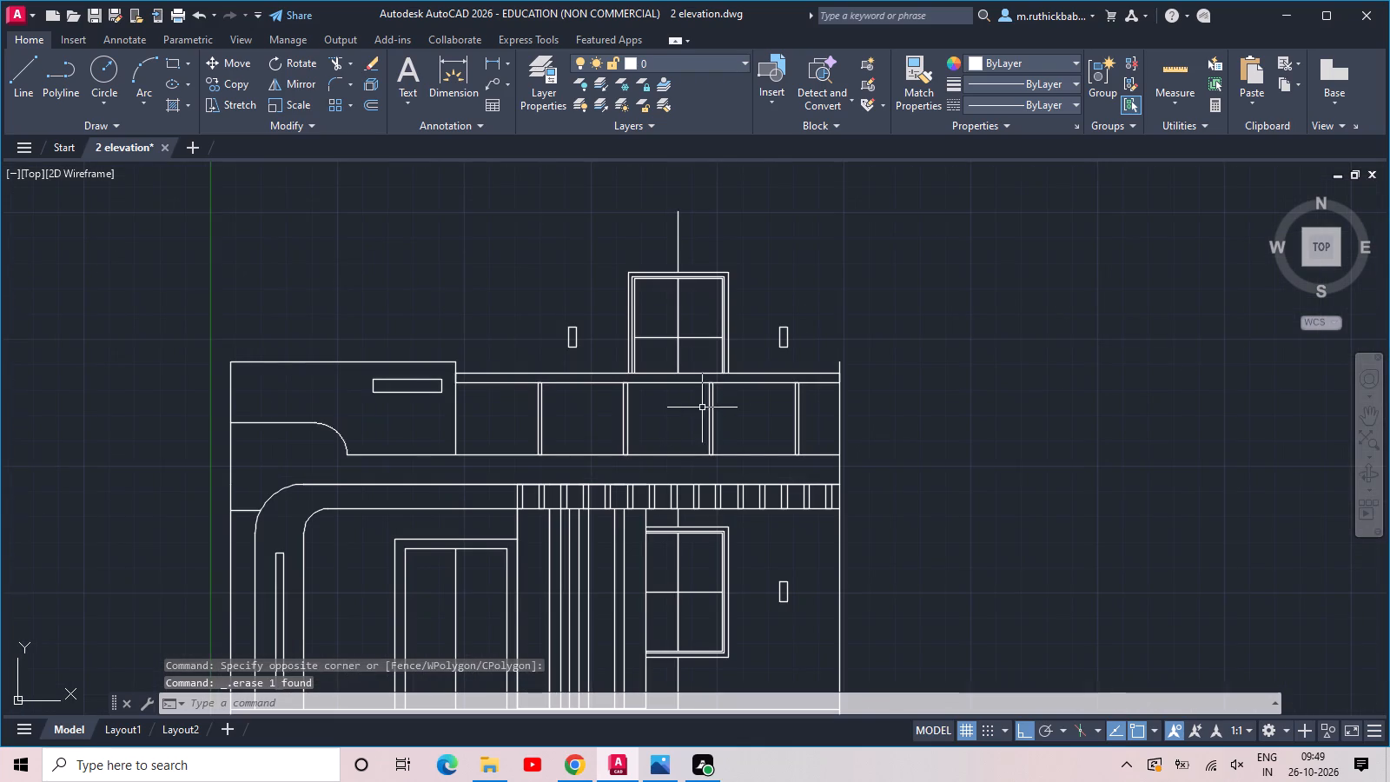
{"action": "middle_click_drag", "start_coordinate": [737, 385], "coordinate": [739, 429]}
{"action": "type", "text": "l"}
{"action": "key", "text": "space"}
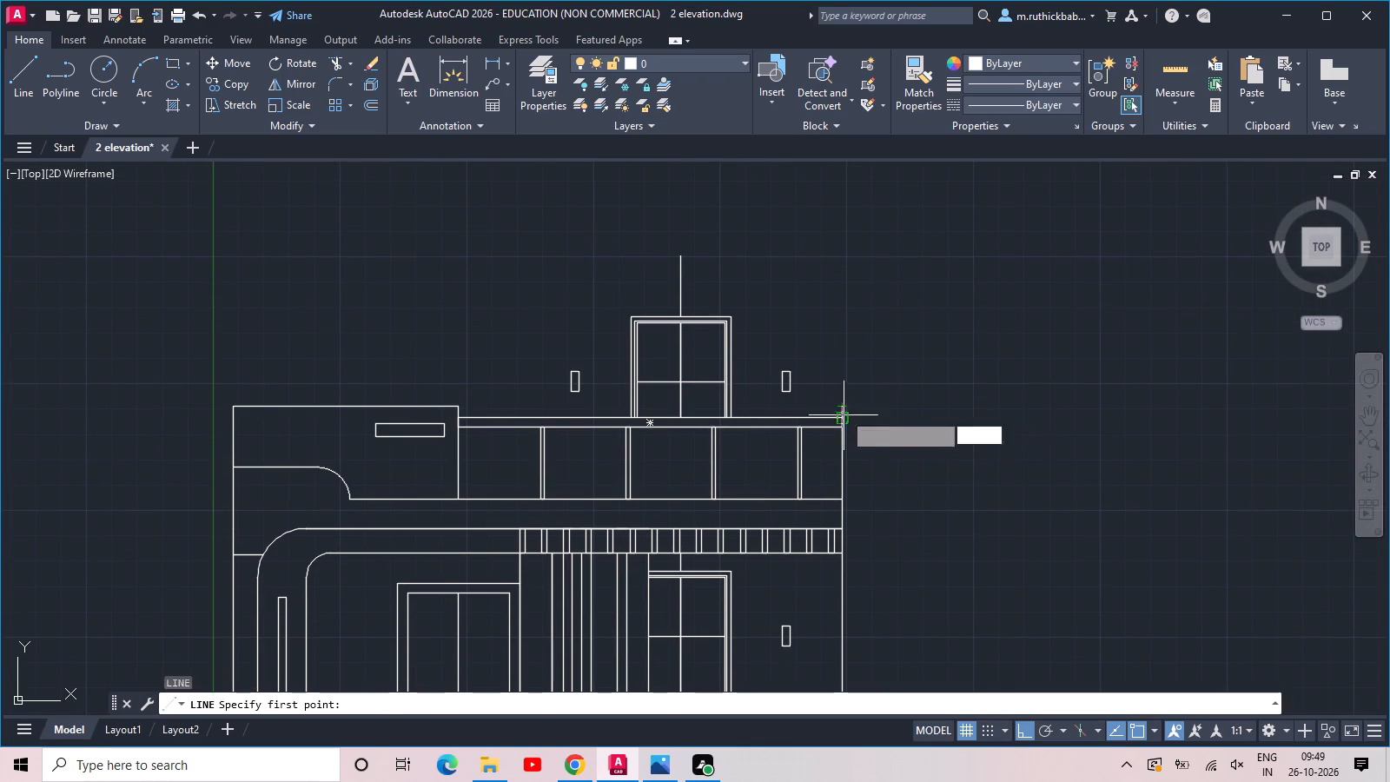
{"action": "left_click", "coordinate": [844, 408]}
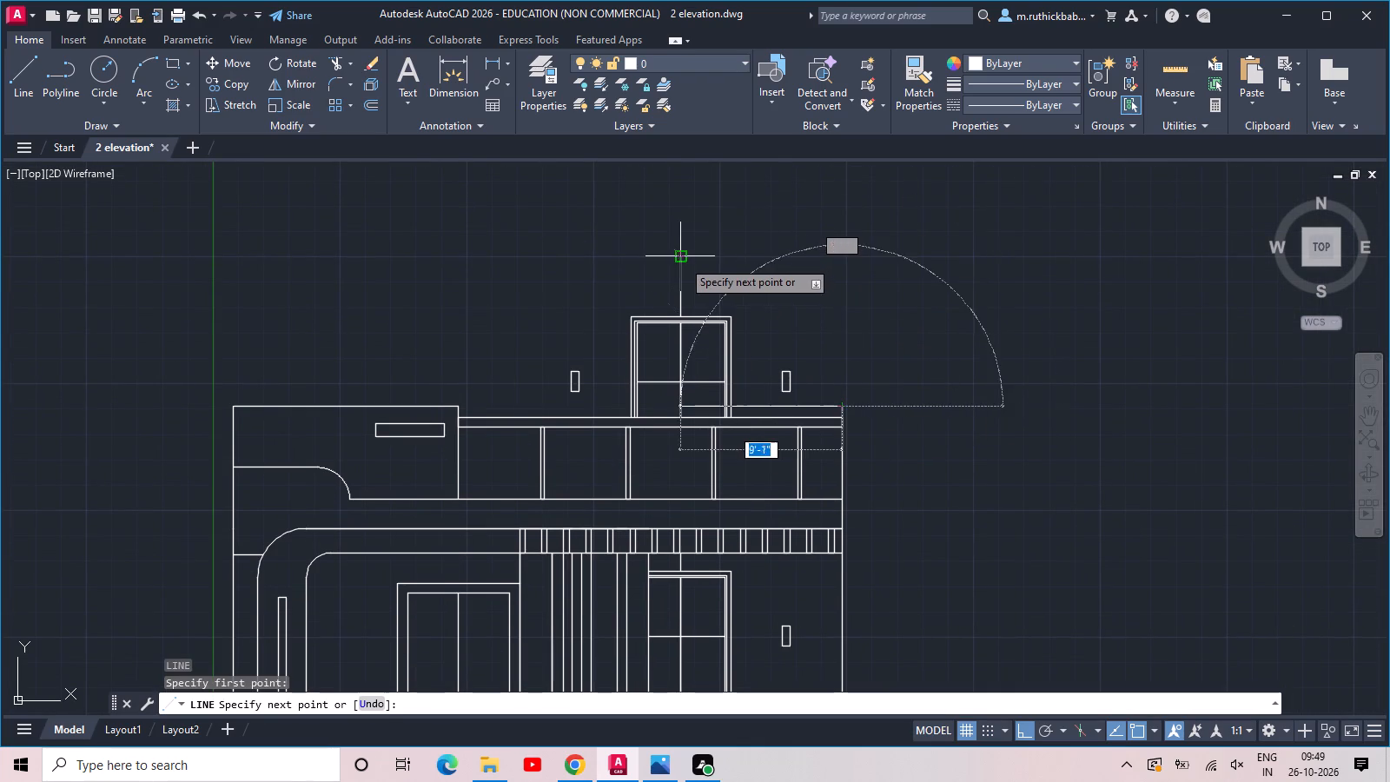
{"action": "left_click", "coordinate": [840, 257]}
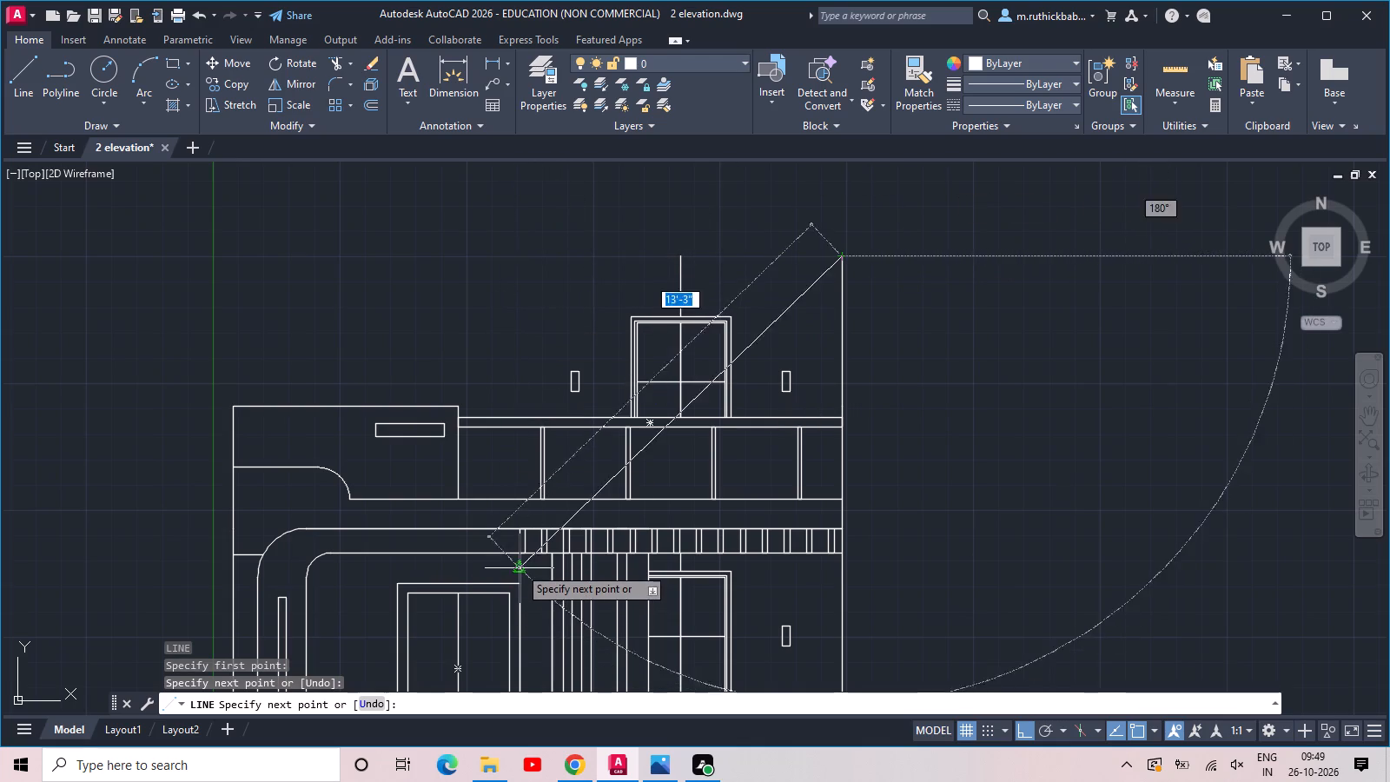
{"action": "left_click", "coordinate": [518, 256]}
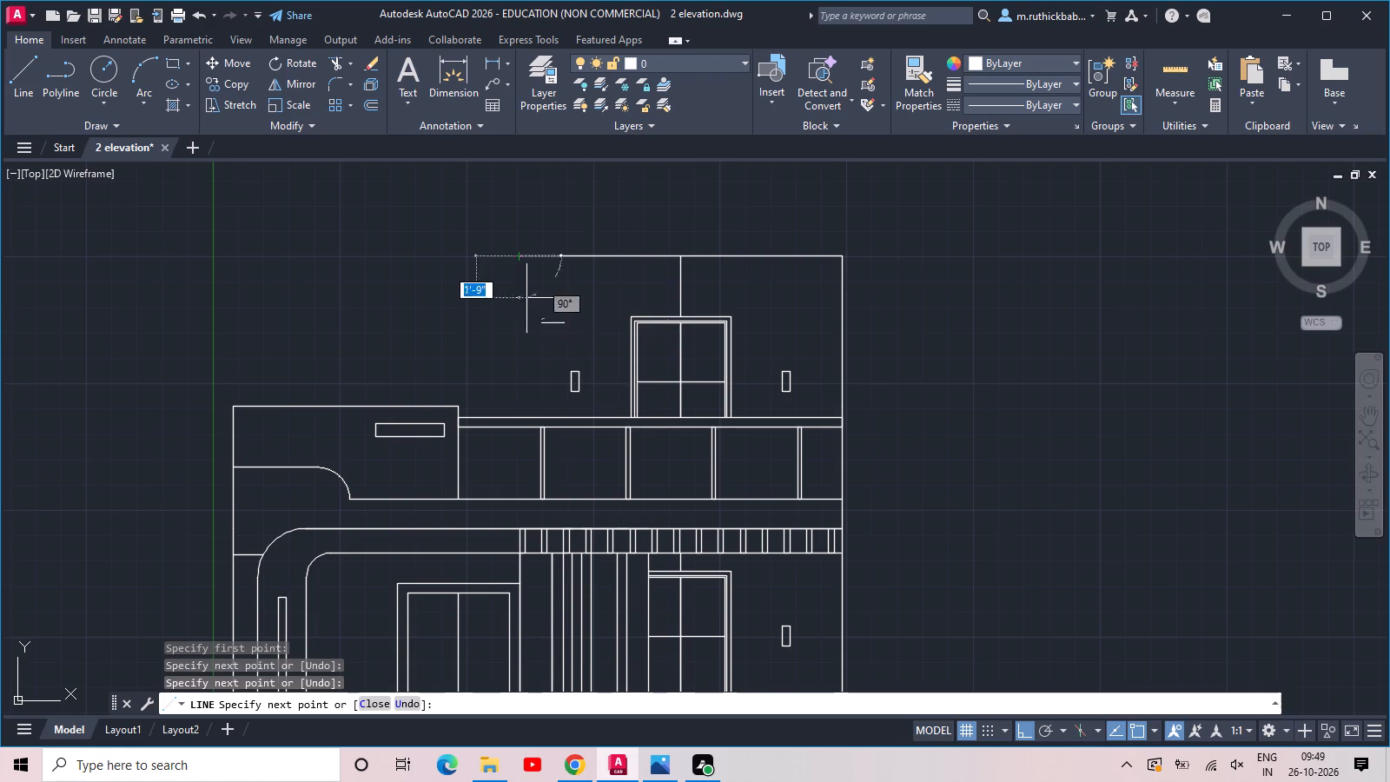
{"action": "left_click", "coordinate": [518, 421]}
{"action": "key", "text": "Escape"}
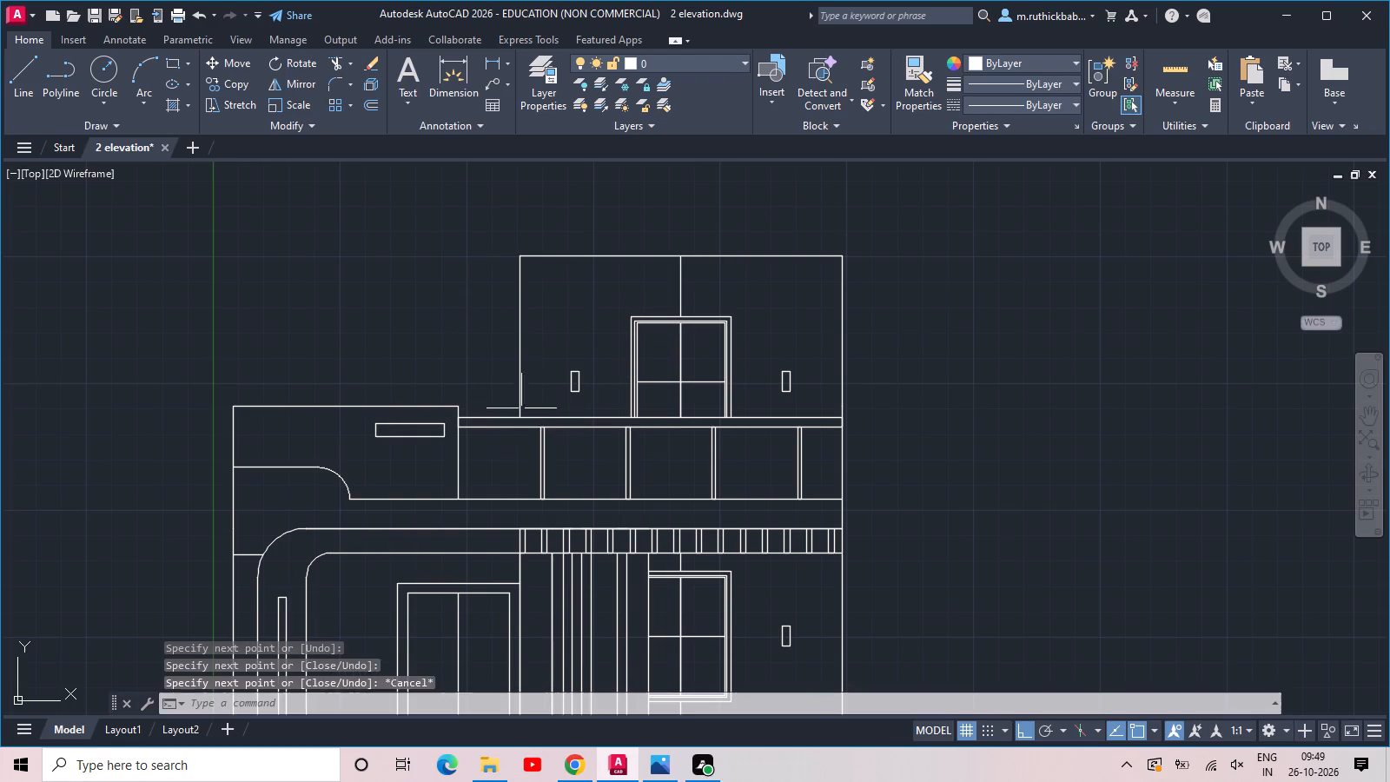
{"action": "key", "text": "Escape"}
Delete the centre line segment above the top room's window.
{"action": "left_click_drag", "start_coordinate": [711, 300], "coordinate": [661, 303]}
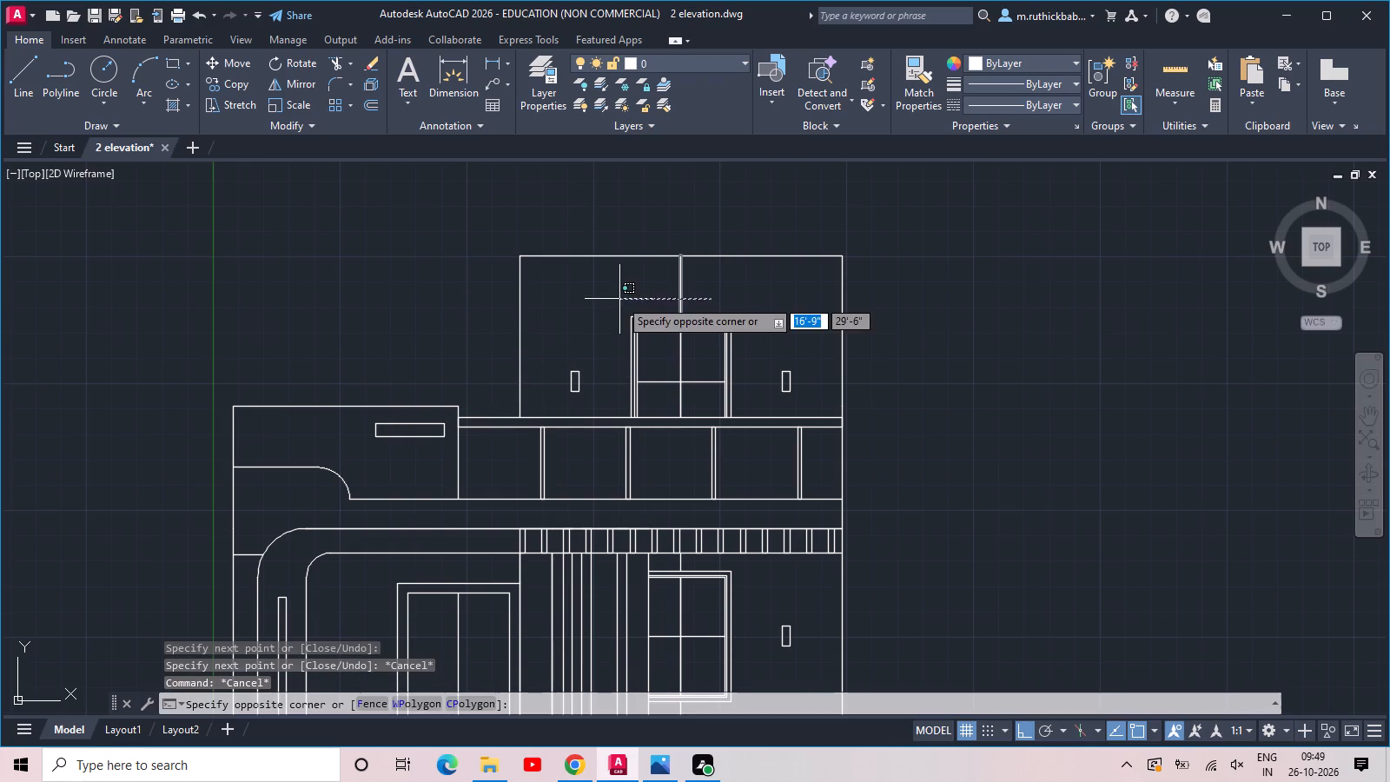
{"action": "left_click", "coordinate": [622, 295]}
{"action": "key", "text": "Delete"}
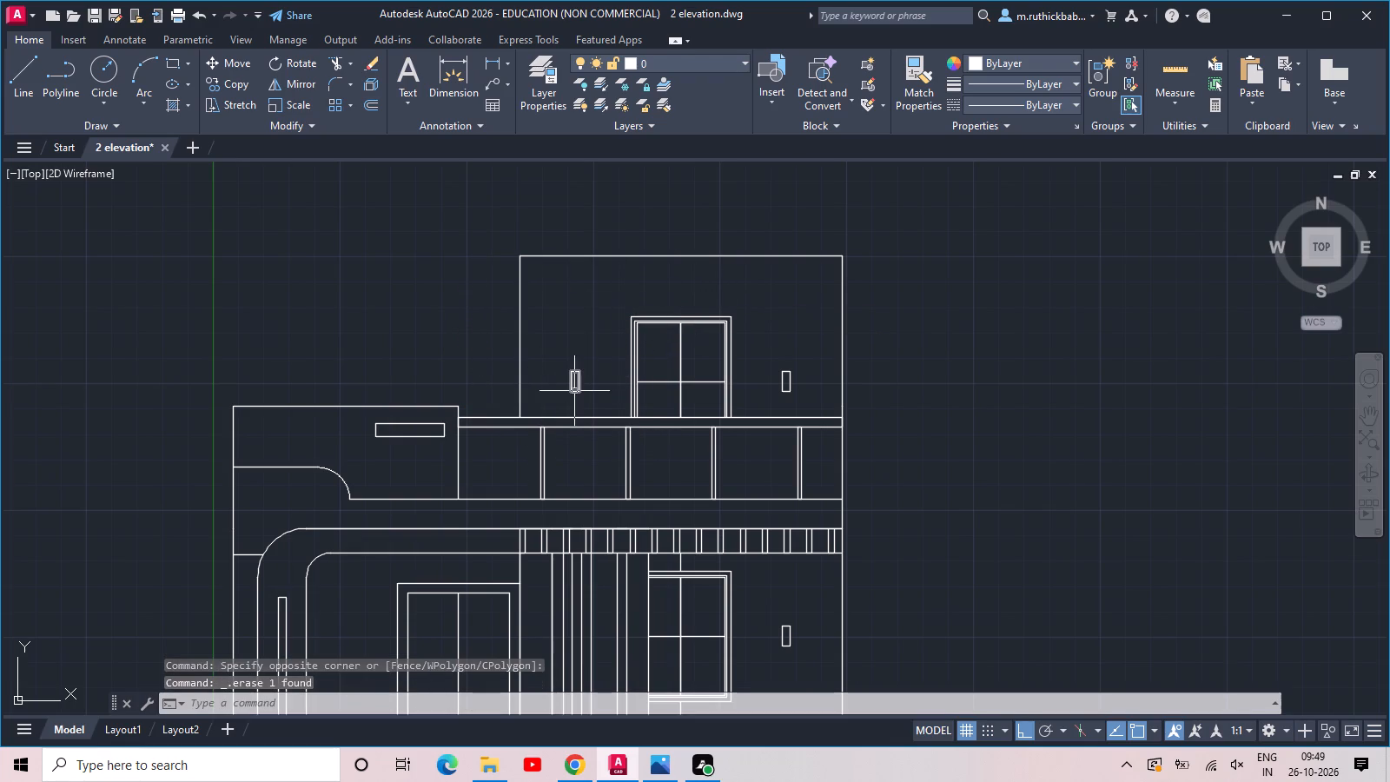
Draw a horizontal line extending the parapet's top edge across to the top room's left wall.
{"action": "scroll", "coordinate": [574, 393], "scroll_direction": "down", "scroll_amount": 2}
{"action": "middle_click_drag", "start_coordinate": [582, 494], "coordinate": [599, 415]}
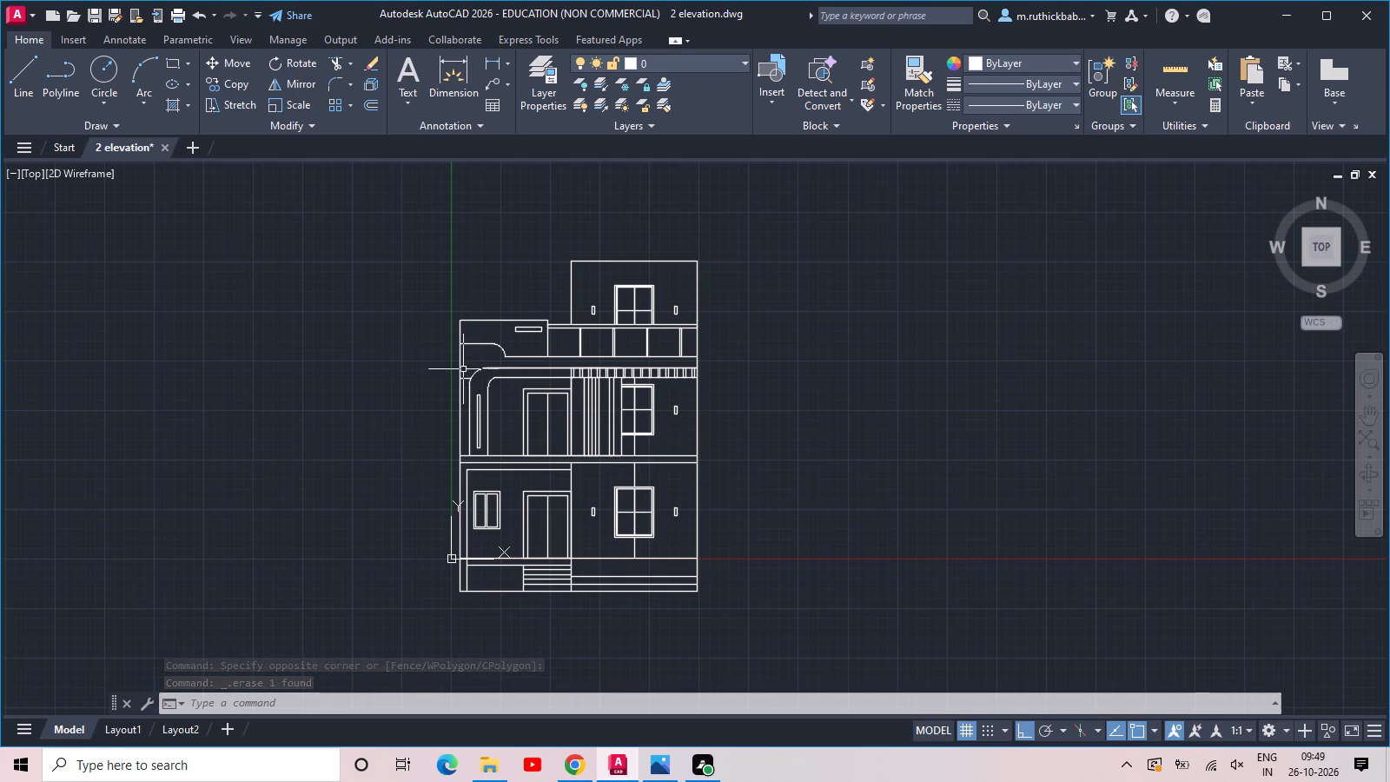
{"action": "scroll", "coordinate": [526, 340], "scroll_direction": "up", "scroll_amount": 2}
{"action": "scroll", "coordinate": [581, 295], "scroll_direction": "up", "scroll_amount": 3}
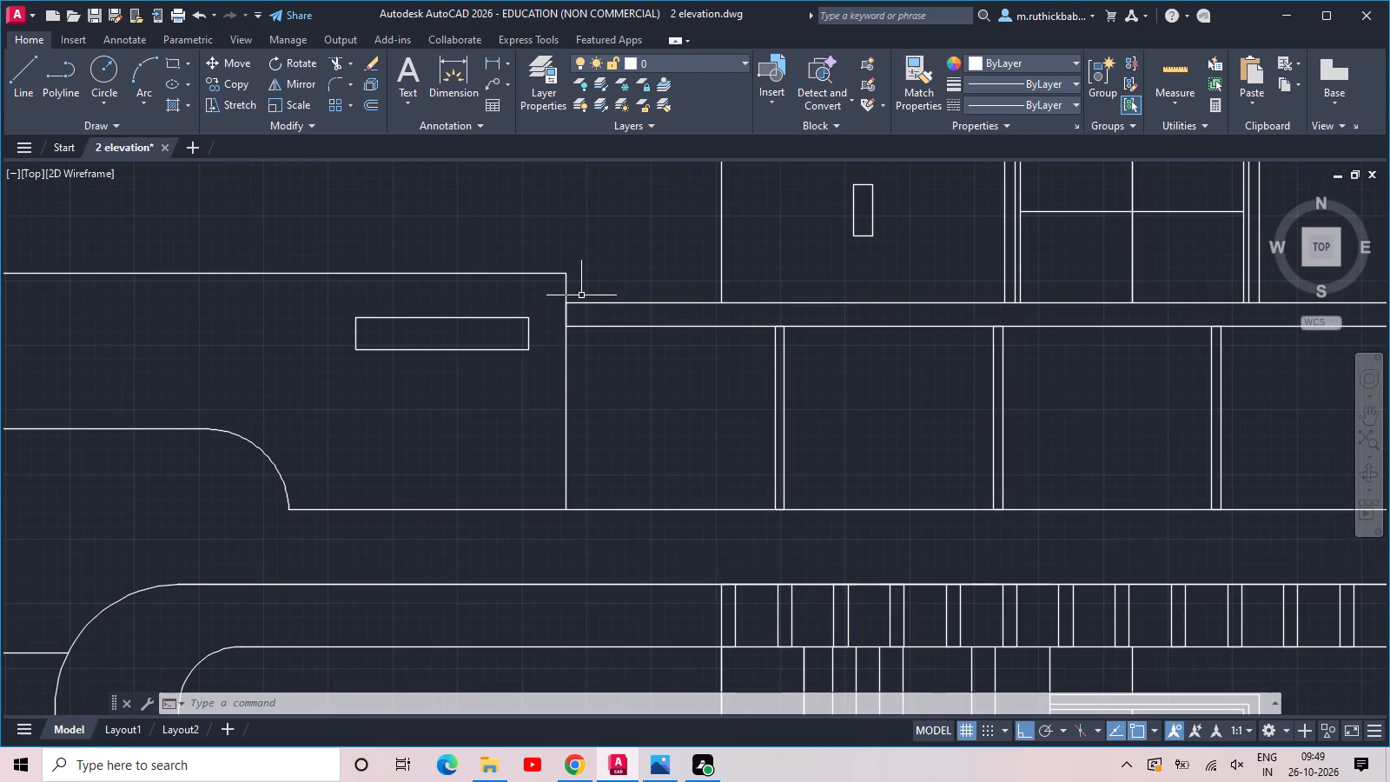
{"action": "type", "text": "l"}
{"action": "key", "text": "space"}
{"action": "left_click", "coordinate": [548, 262]}
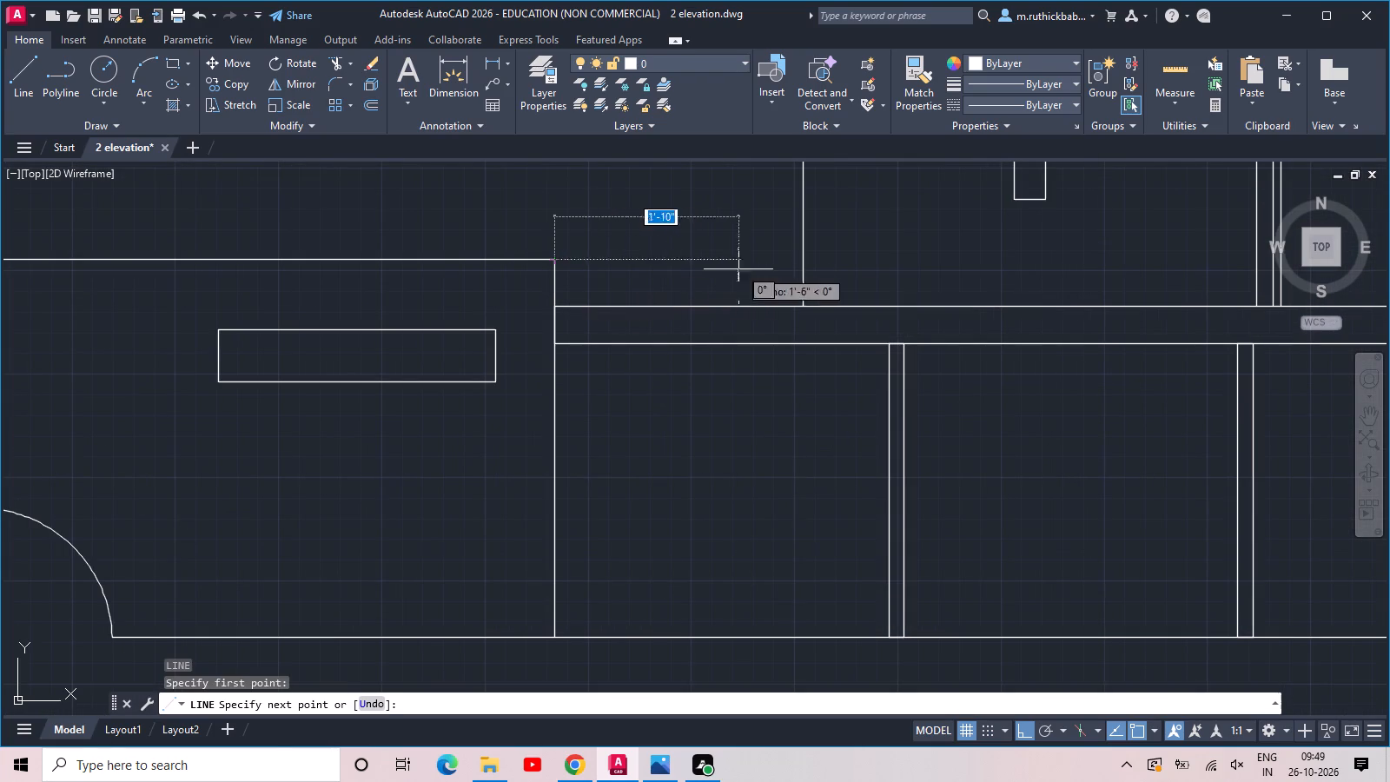
{"action": "left_click", "coordinate": [807, 260]}
{"action": "key", "text": "Escape"}
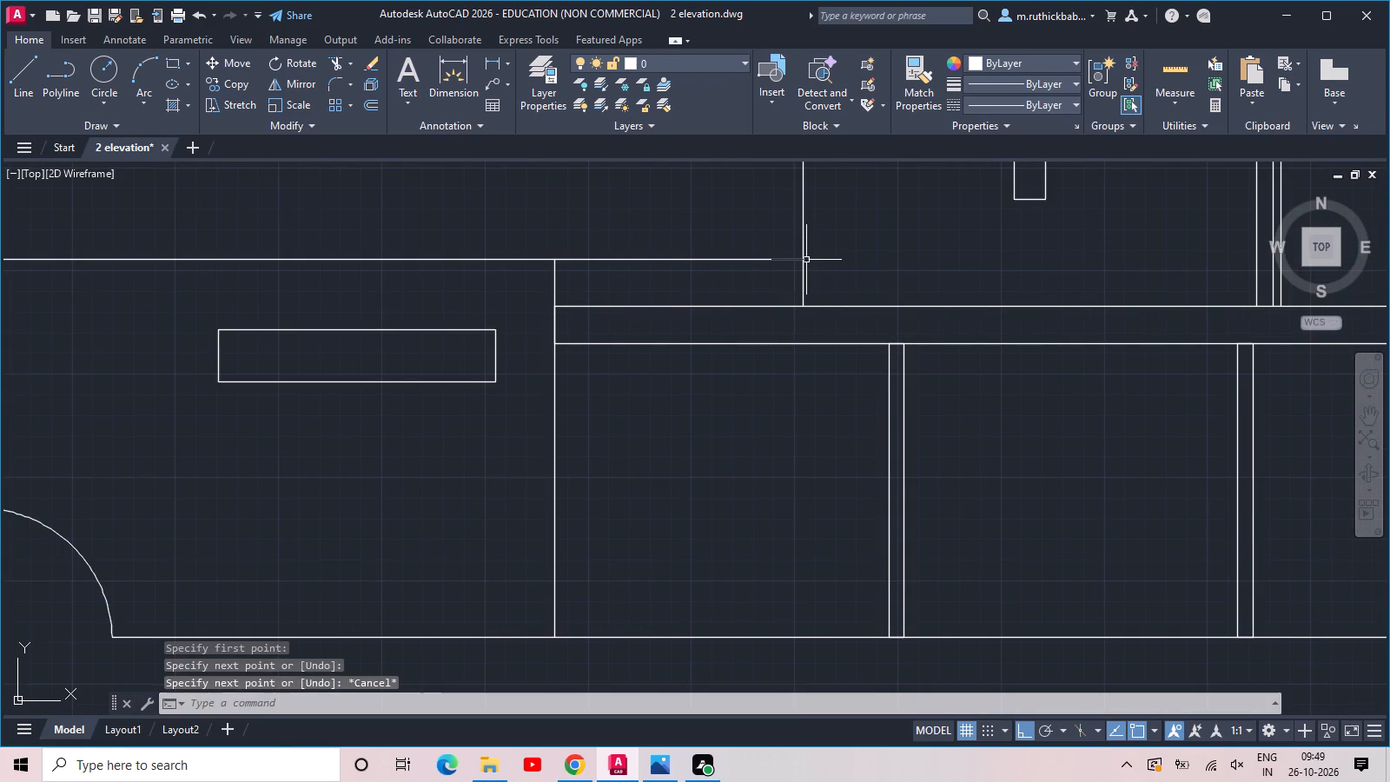
Copy the upper storey's small rectangle beside the window about 17'-10" left, between the rounded band and the door.
{"action": "scroll", "coordinate": [806, 260], "scroll_direction": "down", "scroll_amount": 4}
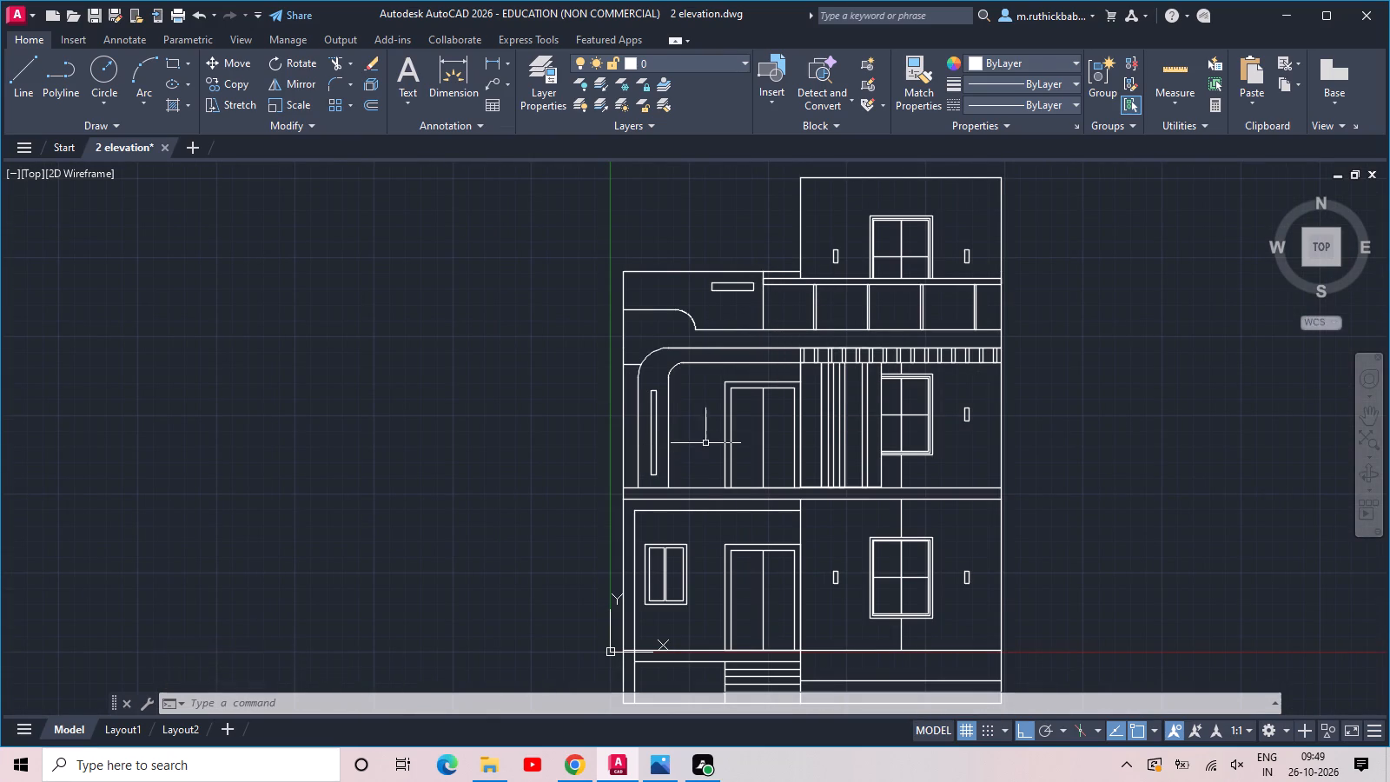
{"action": "scroll", "coordinate": [697, 435], "scroll_direction": "up", "scroll_amount": 4}
{"action": "scroll", "coordinate": [689, 425], "scroll_direction": "down", "scroll_amount": 2}
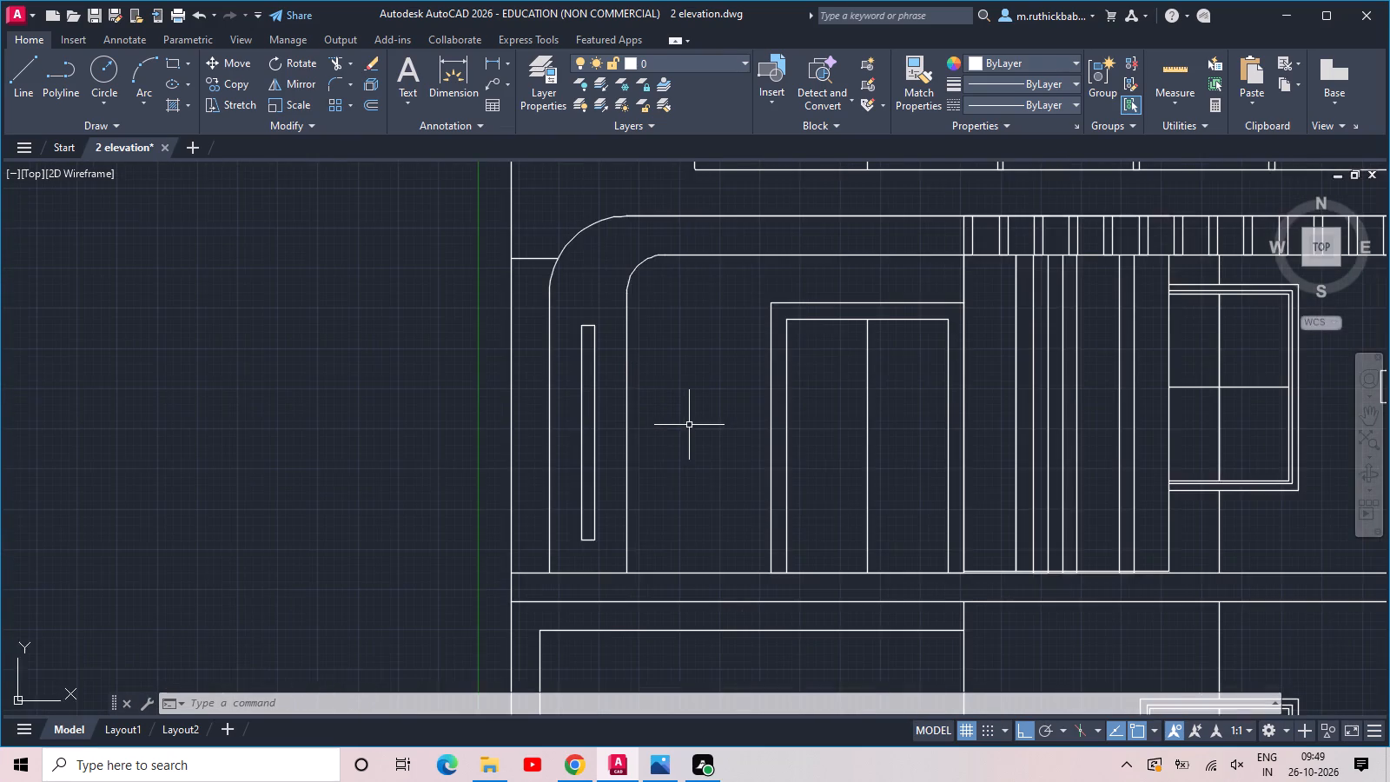
{"action": "scroll", "coordinate": [689, 425], "scroll_direction": "down", "scroll_amount": 1}
{"action": "left_click", "coordinate": [1166, 381]}
{"action": "left_click", "coordinate": [1109, 435]}
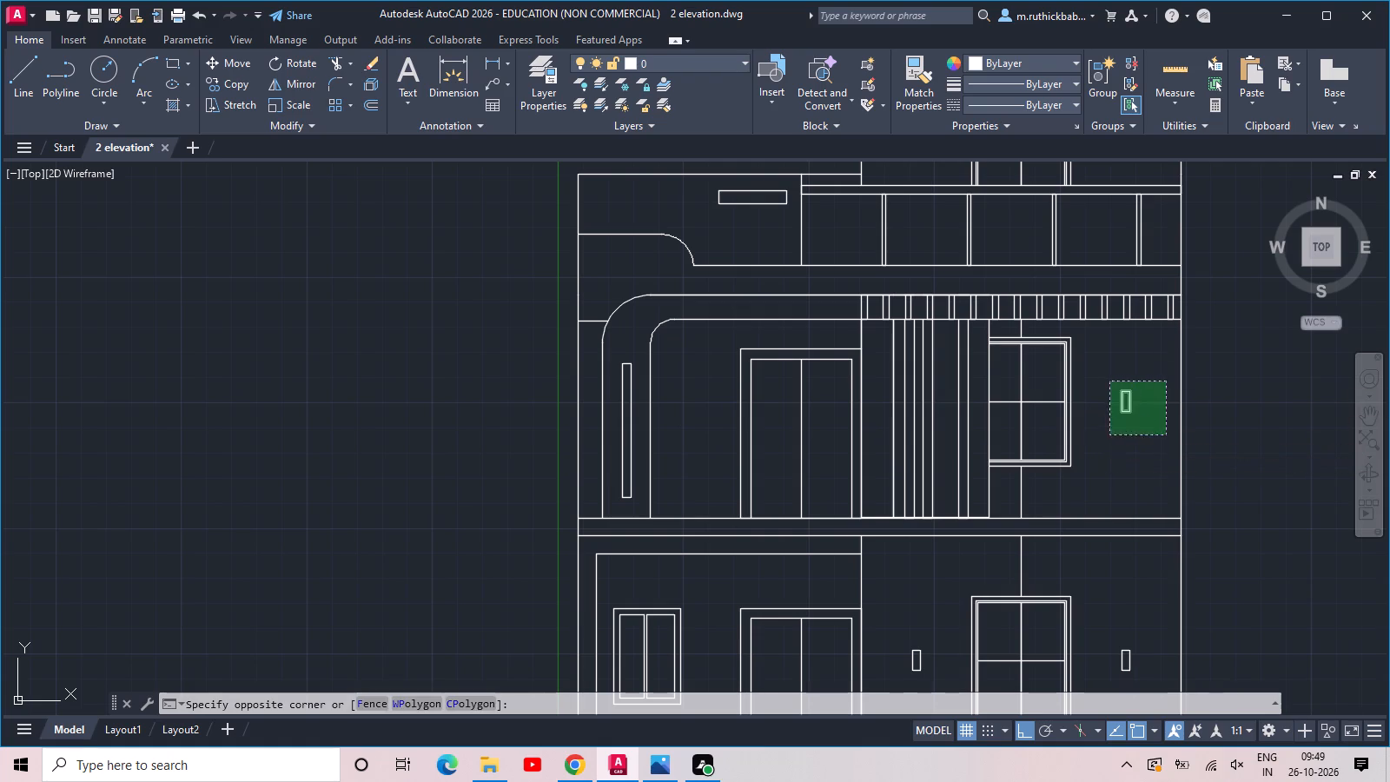
{"action": "key", "text": "c"}
{"action": "key", "text": "o"}
{"action": "key", "text": "space"}
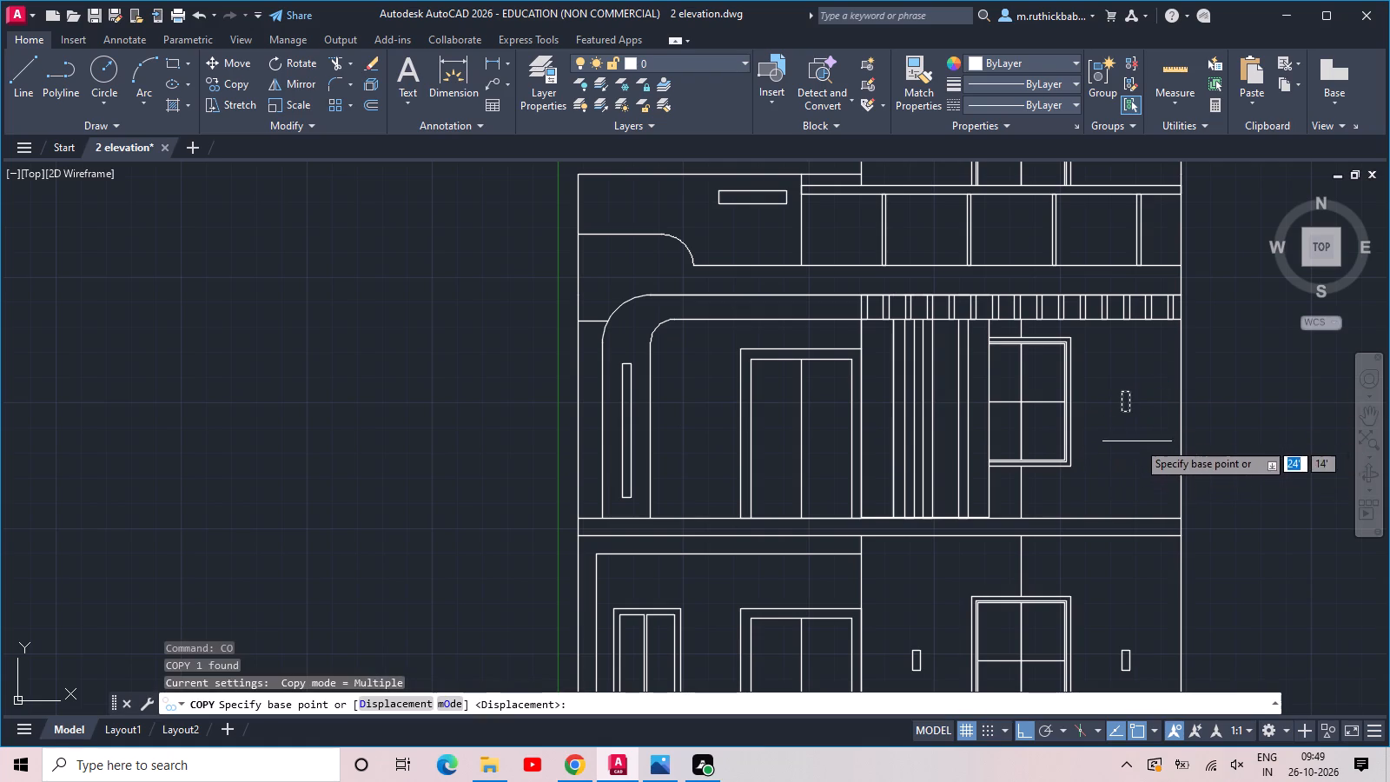
{"action": "left_click", "coordinate": [1184, 522]}
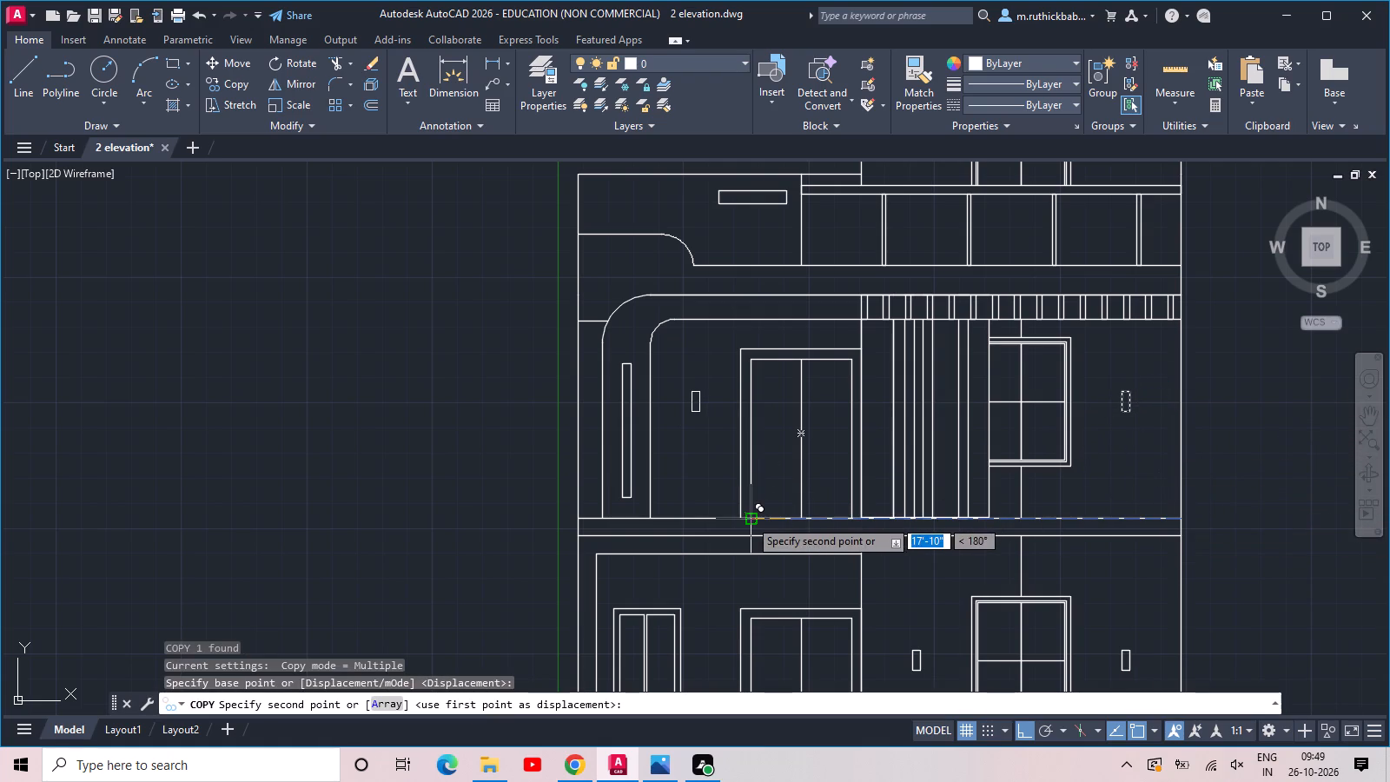
{"action": "left_click", "coordinate": [749, 519]}
{"action": "key", "text": "Escape"}
Copy the small rectangle beside the upper door straight down from the upper floor line to the ground floor line.
{"action": "scroll", "coordinate": [735, 508], "scroll_direction": "down", "scroll_amount": 1}
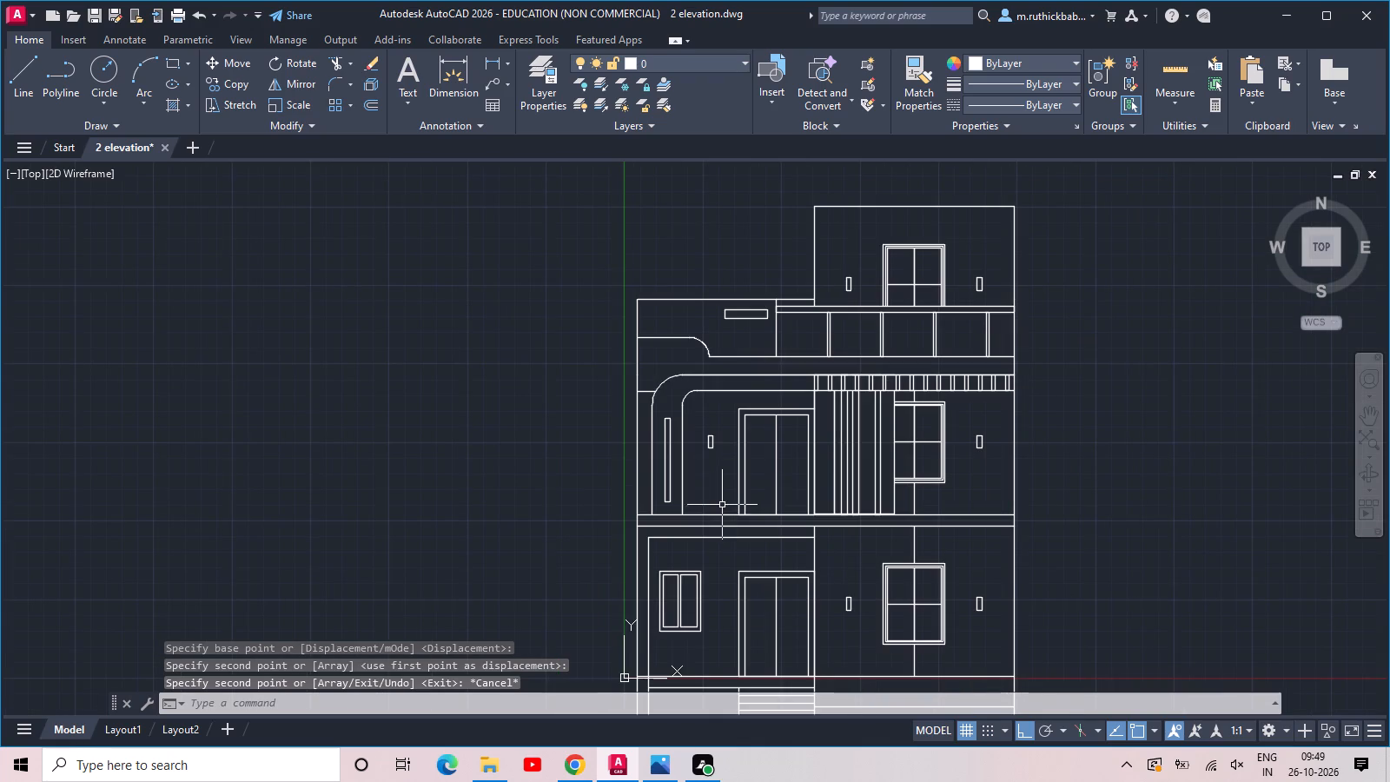
{"action": "middle_click_drag", "start_coordinate": [701, 504], "coordinate": [697, 354]}
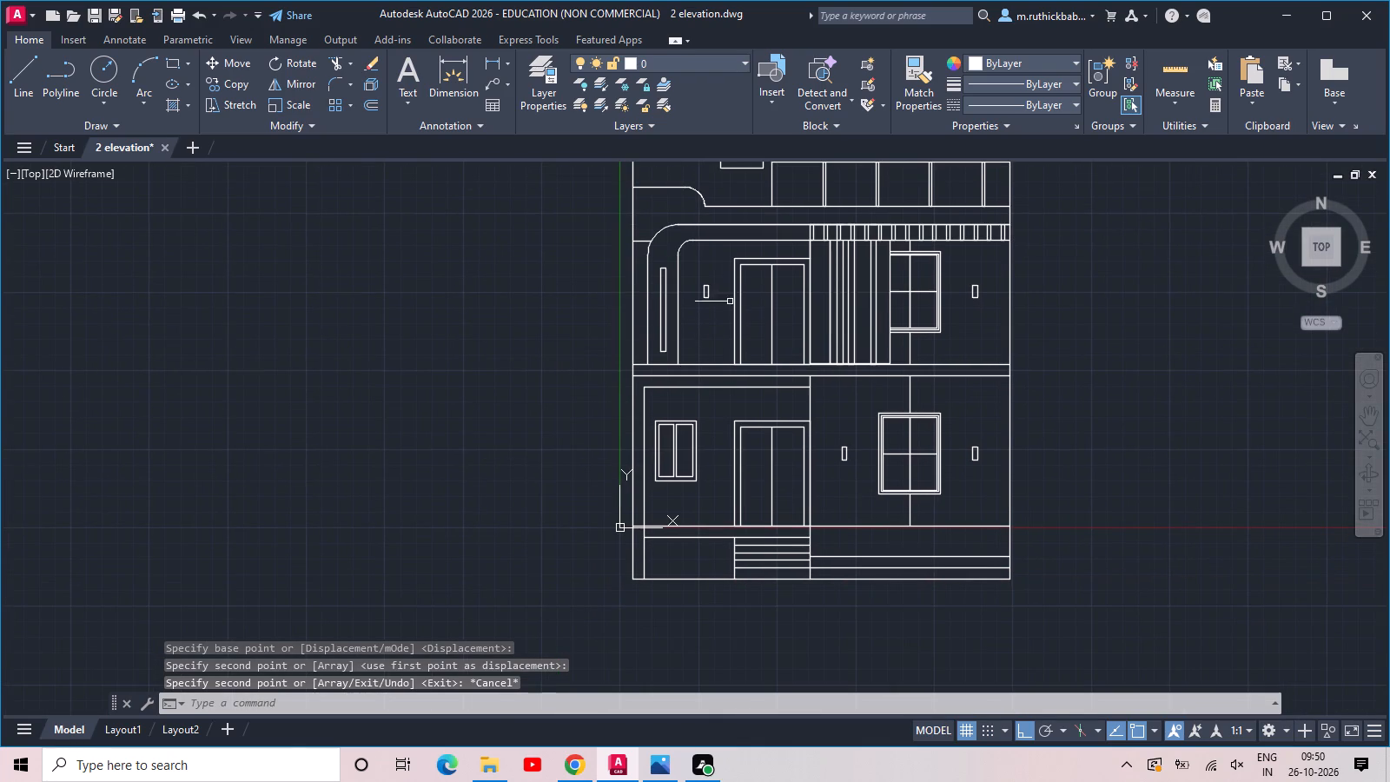
{"action": "left_click", "coordinate": [724, 272]}
{"action": "left_click", "coordinate": [685, 314]}
{"action": "type", "text": "co"}
{"action": "key", "text": "space"}
{"action": "left_click", "coordinate": [632, 363]}
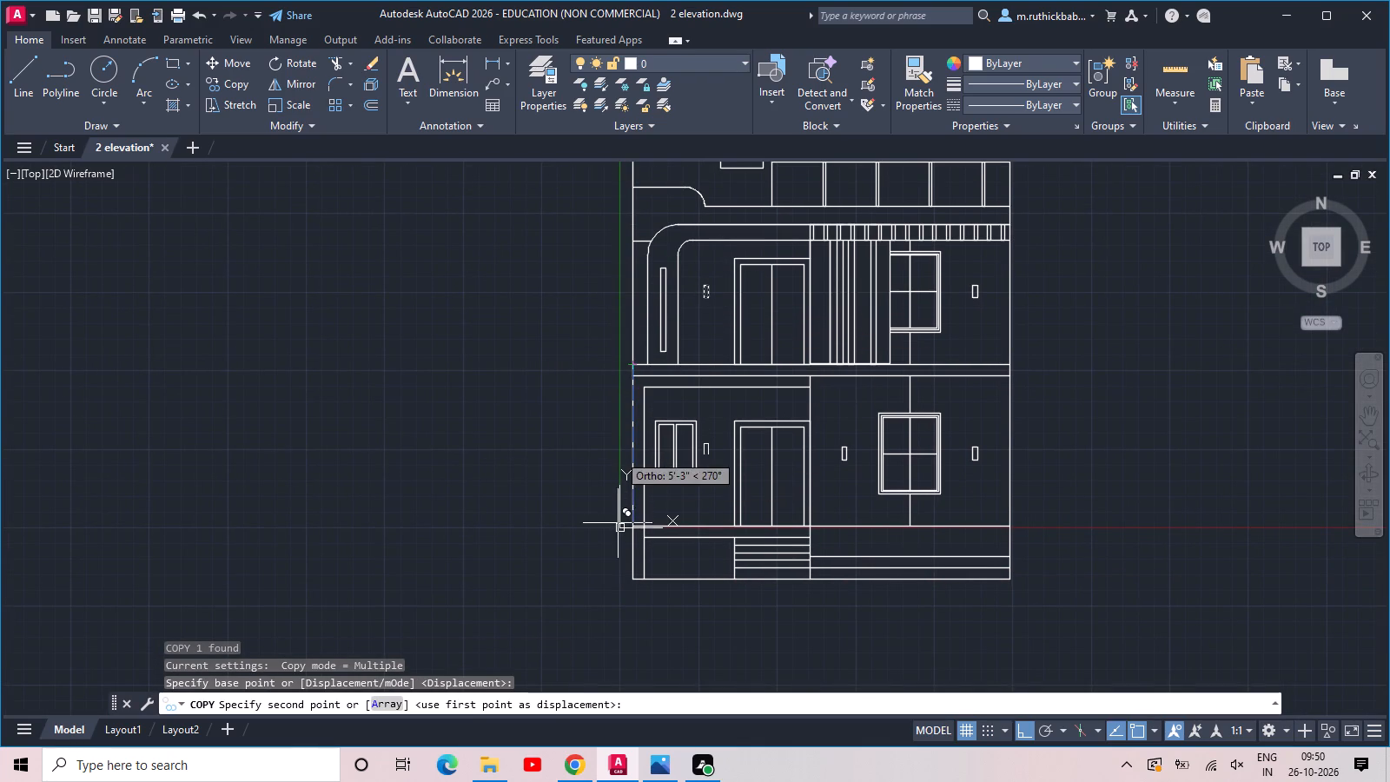
{"action": "left_click", "coordinate": [629, 527]}
{"action": "key", "text": "Escape"}
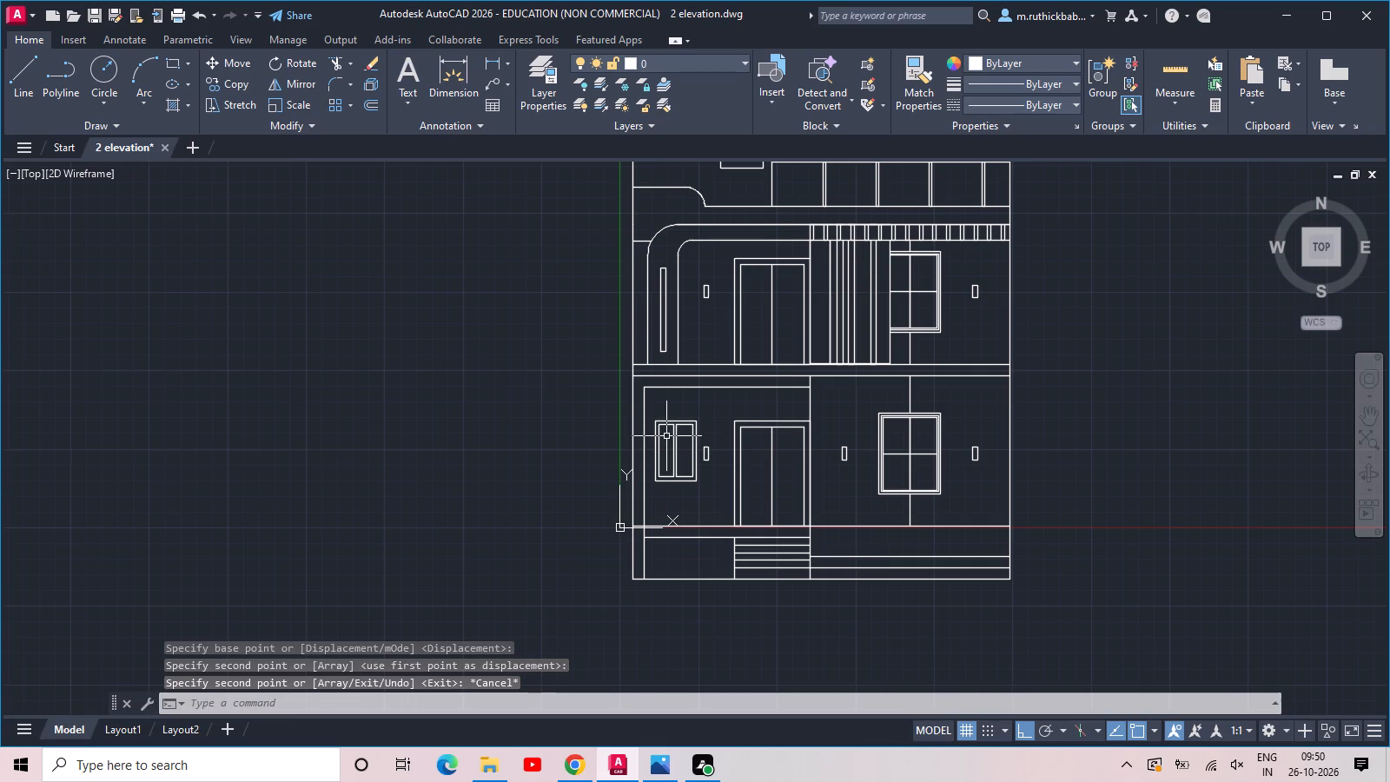
Draw a horizontal rectangular band about 19'-2" by 1' across the top room, from the building's right edge above the window.
{"action": "middle_click_drag", "start_coordinate": [666, 436], "coordinate": [592, 553]}
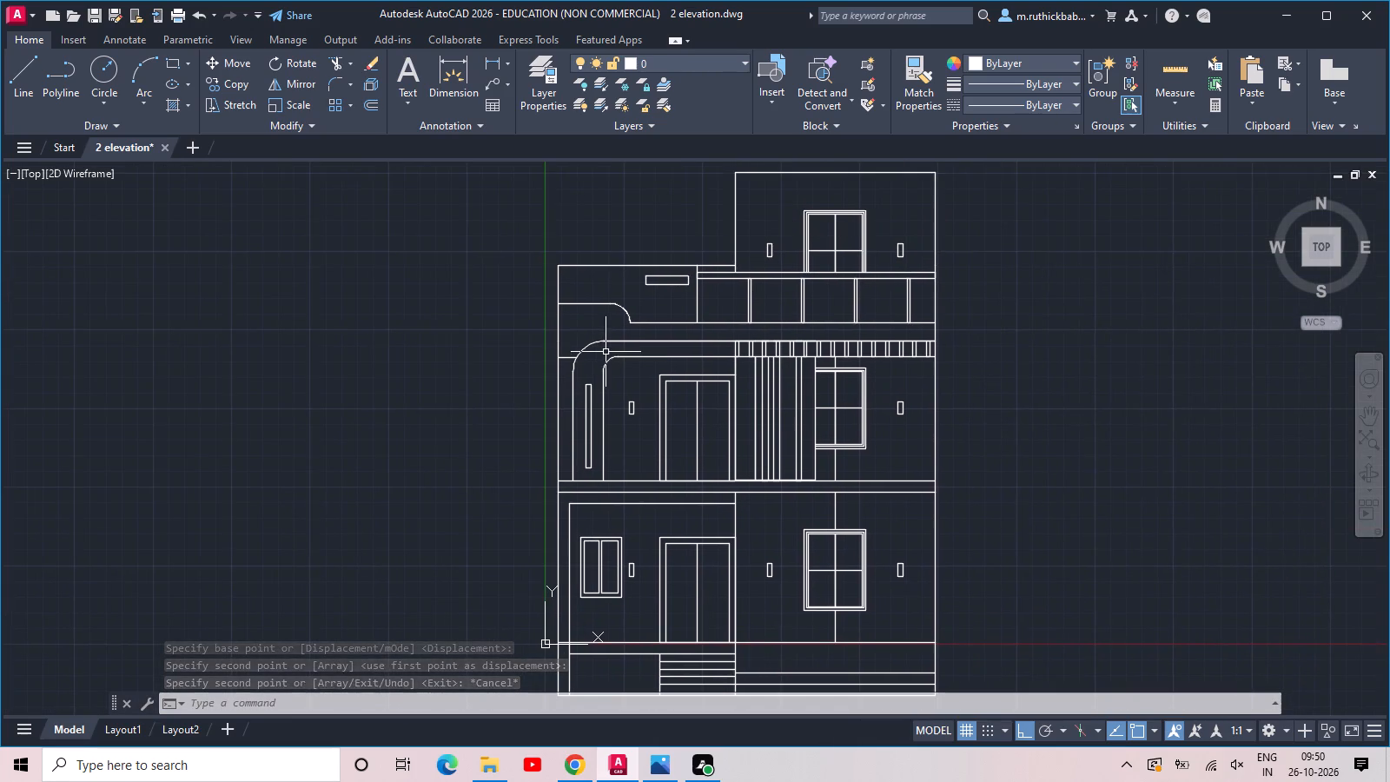
{"action": "middle_click_drag", "start_coordinate": [606, 352], "coordinate": [572, 427]}
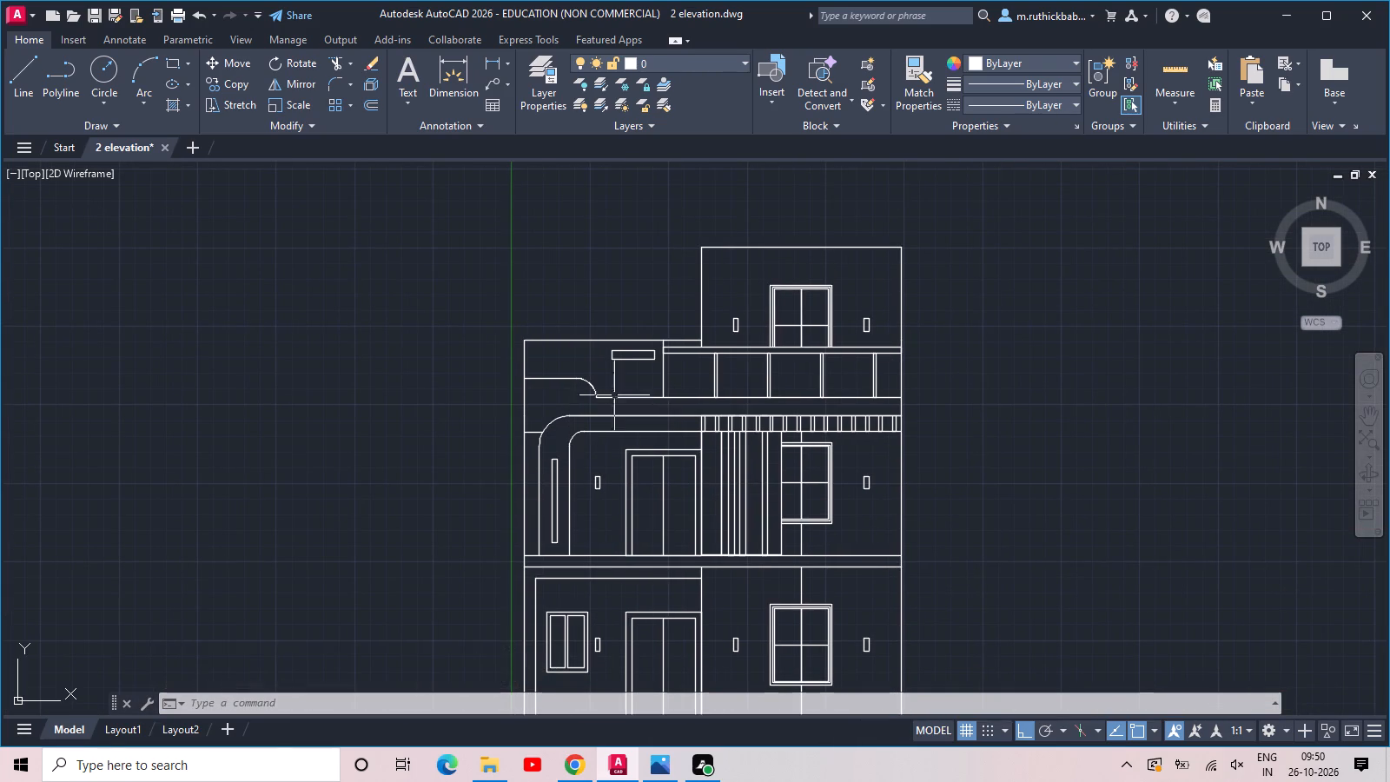
{"action": "scroll", "coordinate": [895, 279], "scroll_direction": "up", "scroll_amount": 2}
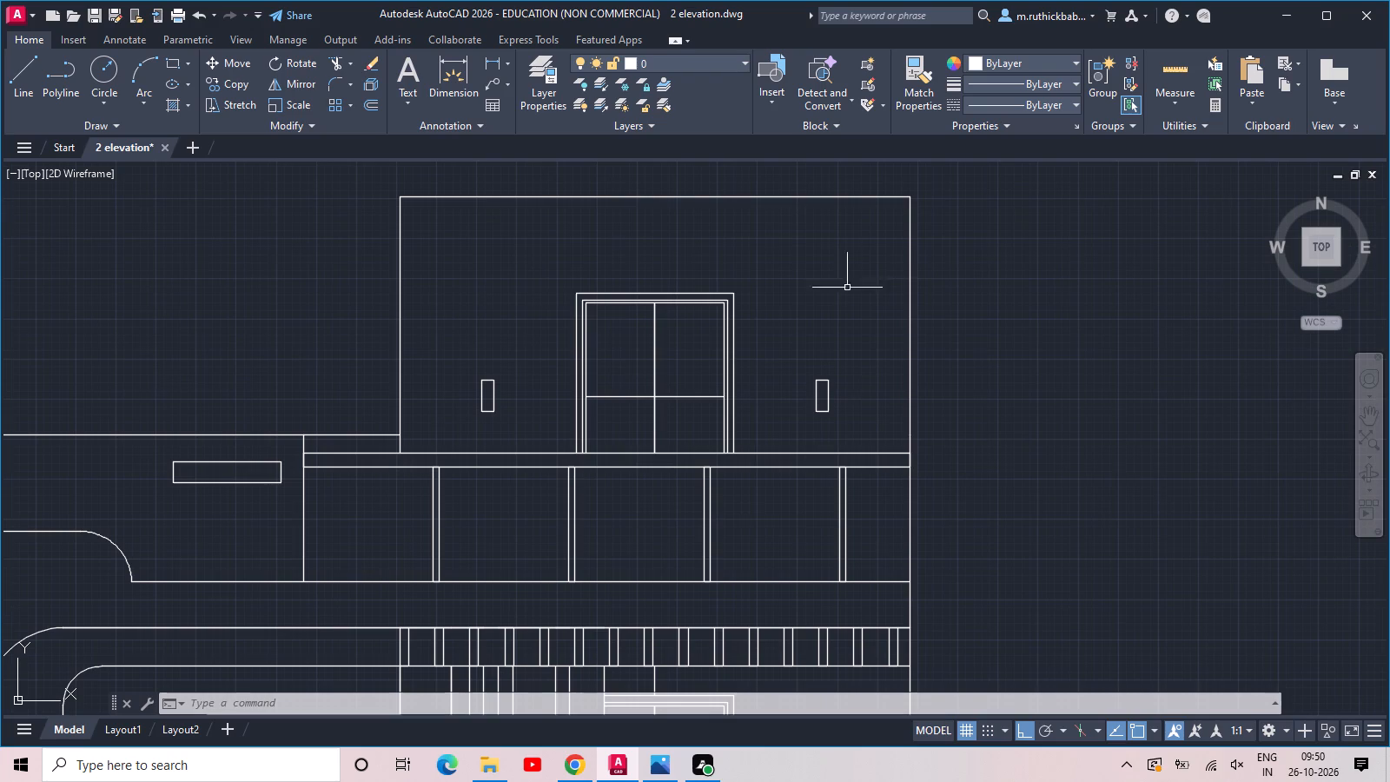
{"action": "type", "text": "rec"}
{"action": "key", "text": "space"}
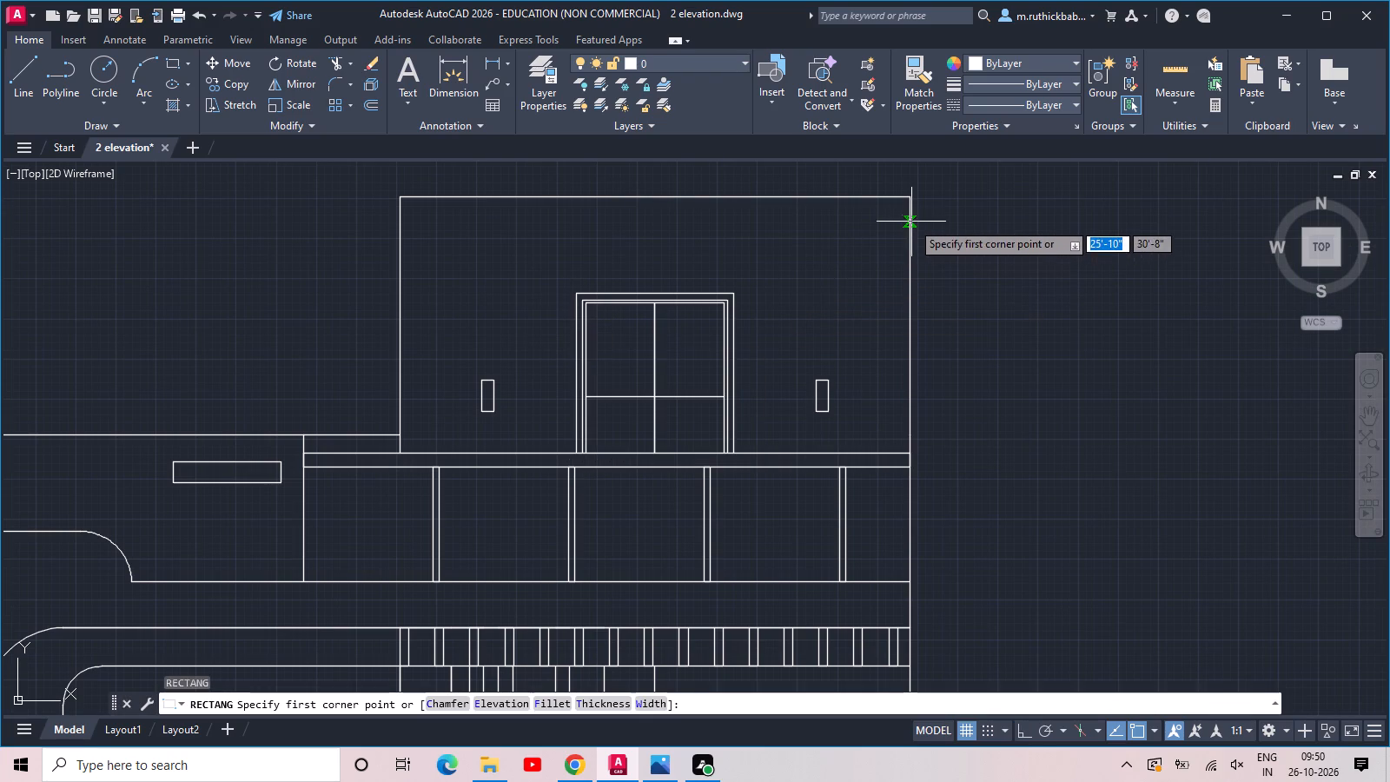
{"action": "left_click", "coordinate": [910, 233]}
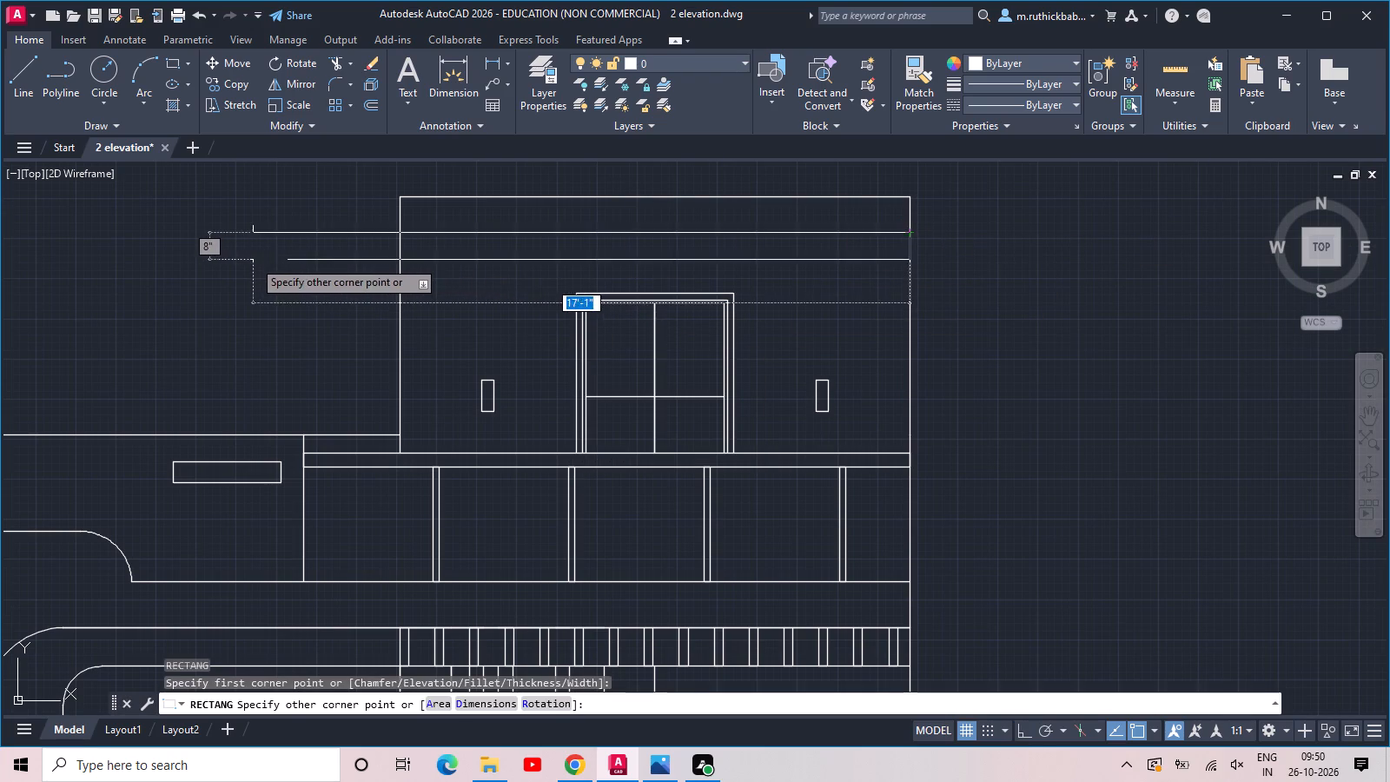
{"action": "middle_click_drag", "start_coordinate": [253, 260], "coordinate": [899, 296]}
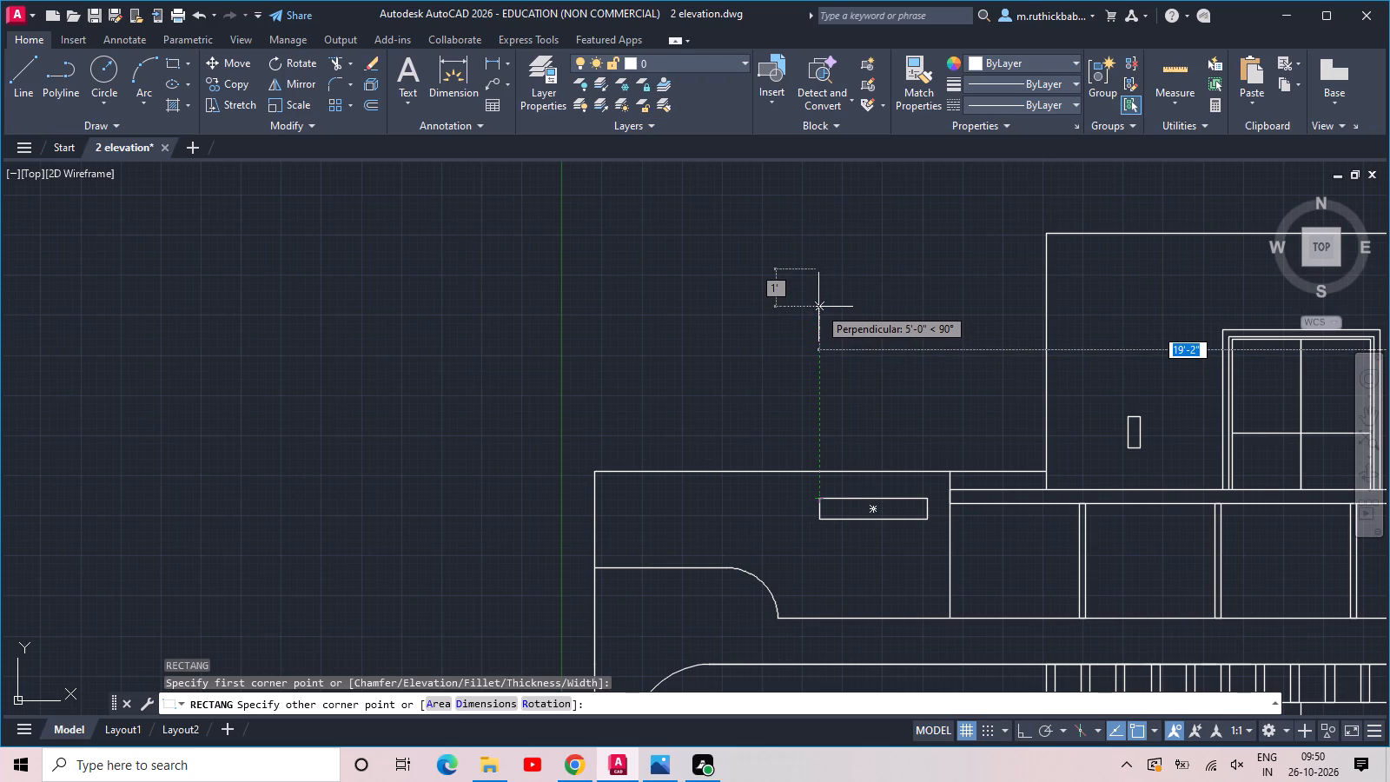
{"action": "left_click", "coordinate": [818, 307]}
{"action": "key", "text": "Escape"}
Draw a vertical rectangle about 1' wide from the band's upper left end down to the parapet's top line.
{"action": "type", "text": "rec"}
{"action": "key", "text": "space"}
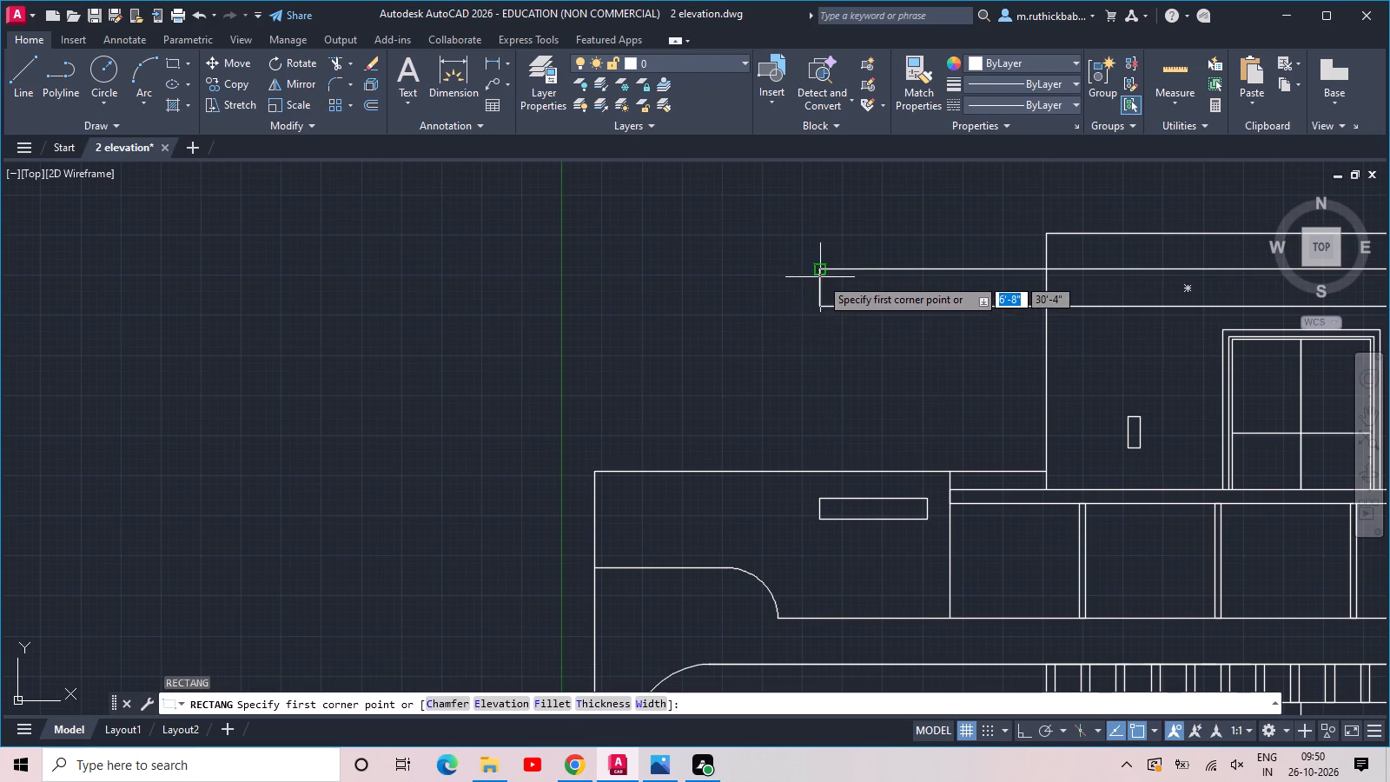
{"action": "left_click", "coordinate": [817, 272]}
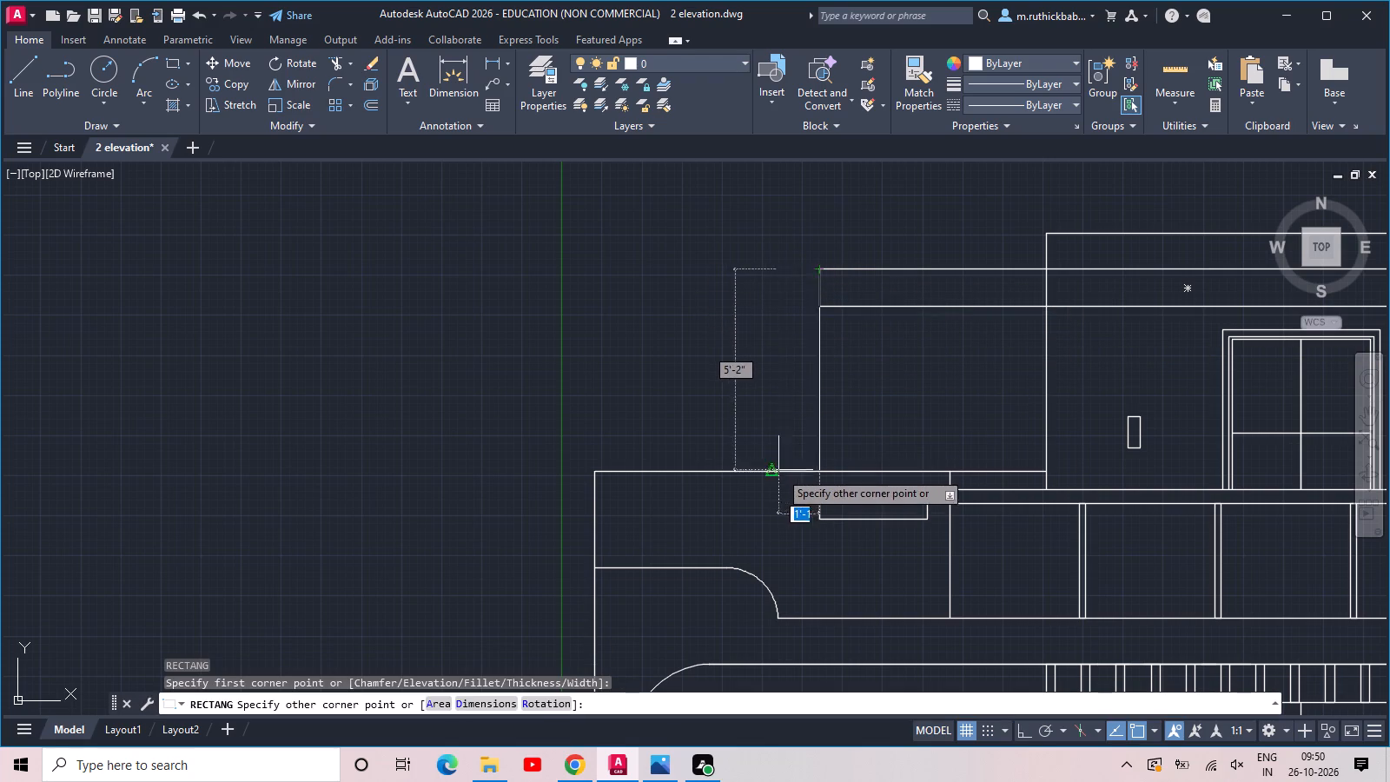
{"action": "left_click", "coordinate": [782, 474]}
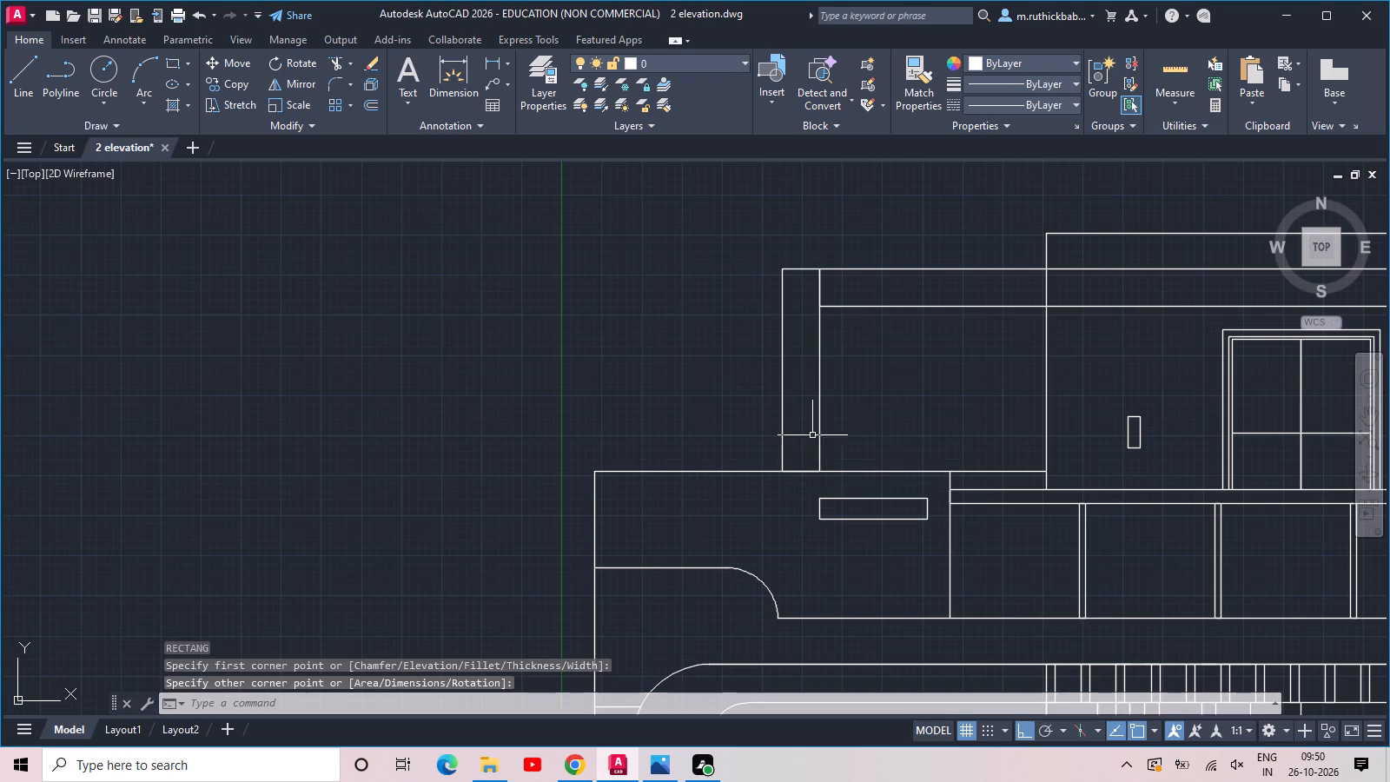
Trim the edge between the horizontal band and its vertical leg, and the top room's left wall where it crosses the band.
{"action": "type", "text": "tr"}
{"action": "key", "text": "space"}
{"action": "left_click", "coordinate": [856, 283]}
{"action": "left_click", "coordinate": [803, 302]}
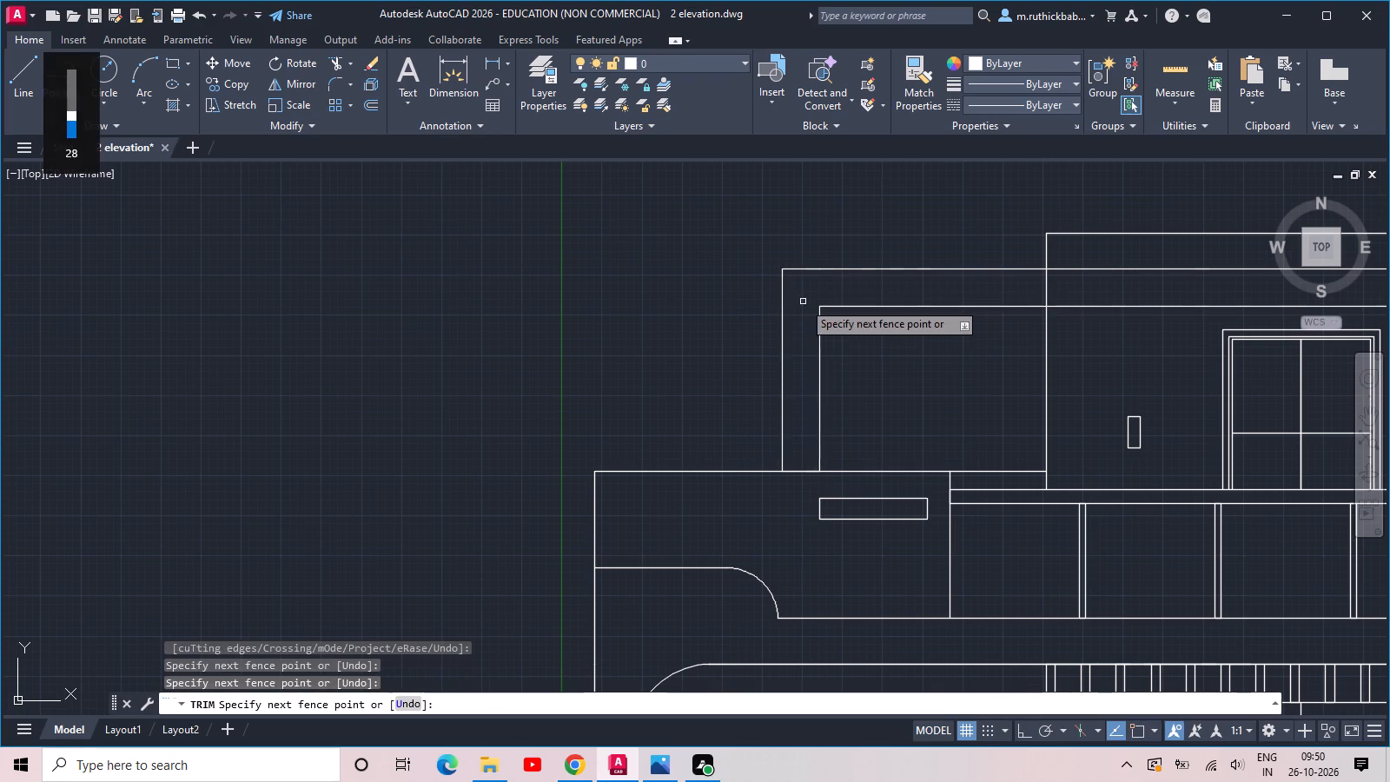
{"action": "scroll", "coordinate": [894, 324], "scroll_direction": "down", "scroll_amount": 1}
{"action": "left_click", "coordinate": [976, 302]}
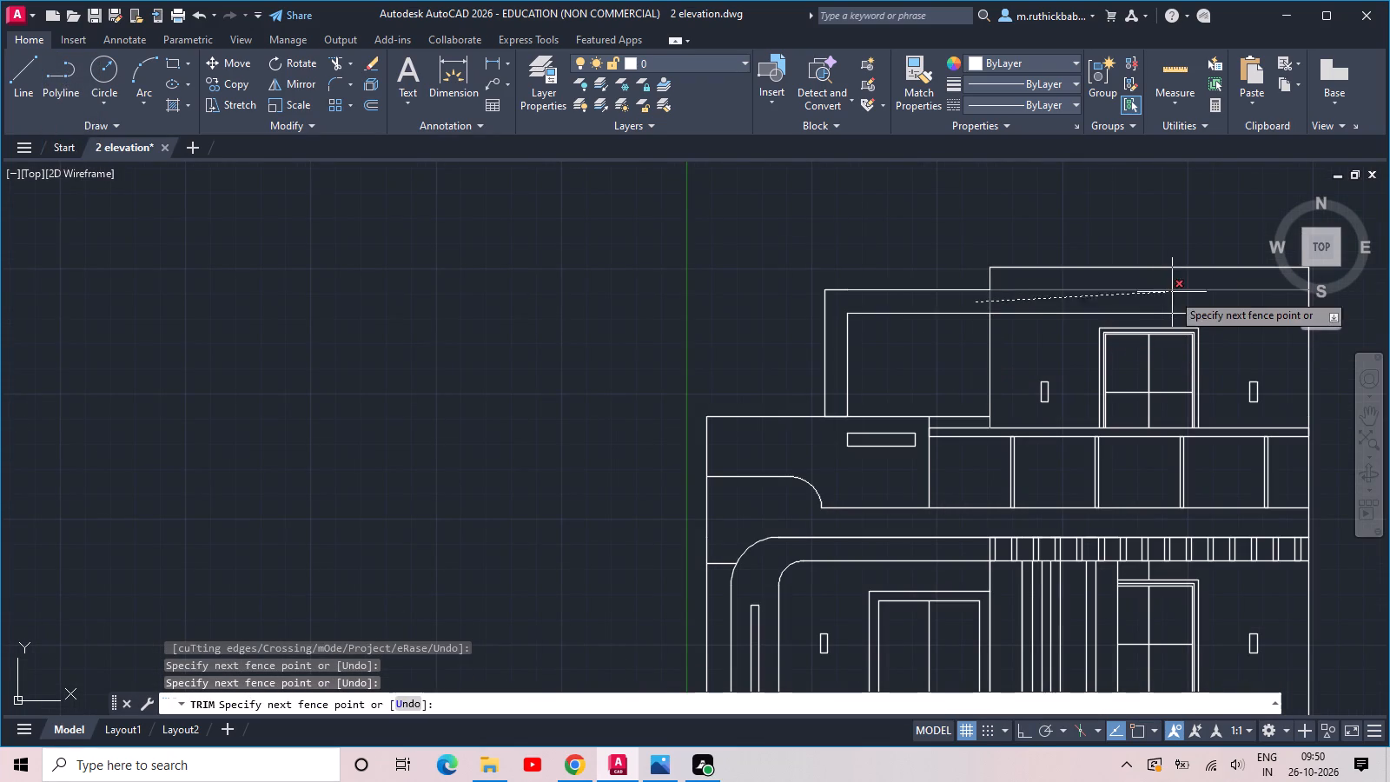
{"action": "left_click", "coordinate": [1175, 305]}
{"action": "middle_click_drag", "start_coordinate": [1175, 305], "coordinate": [934, 328]}
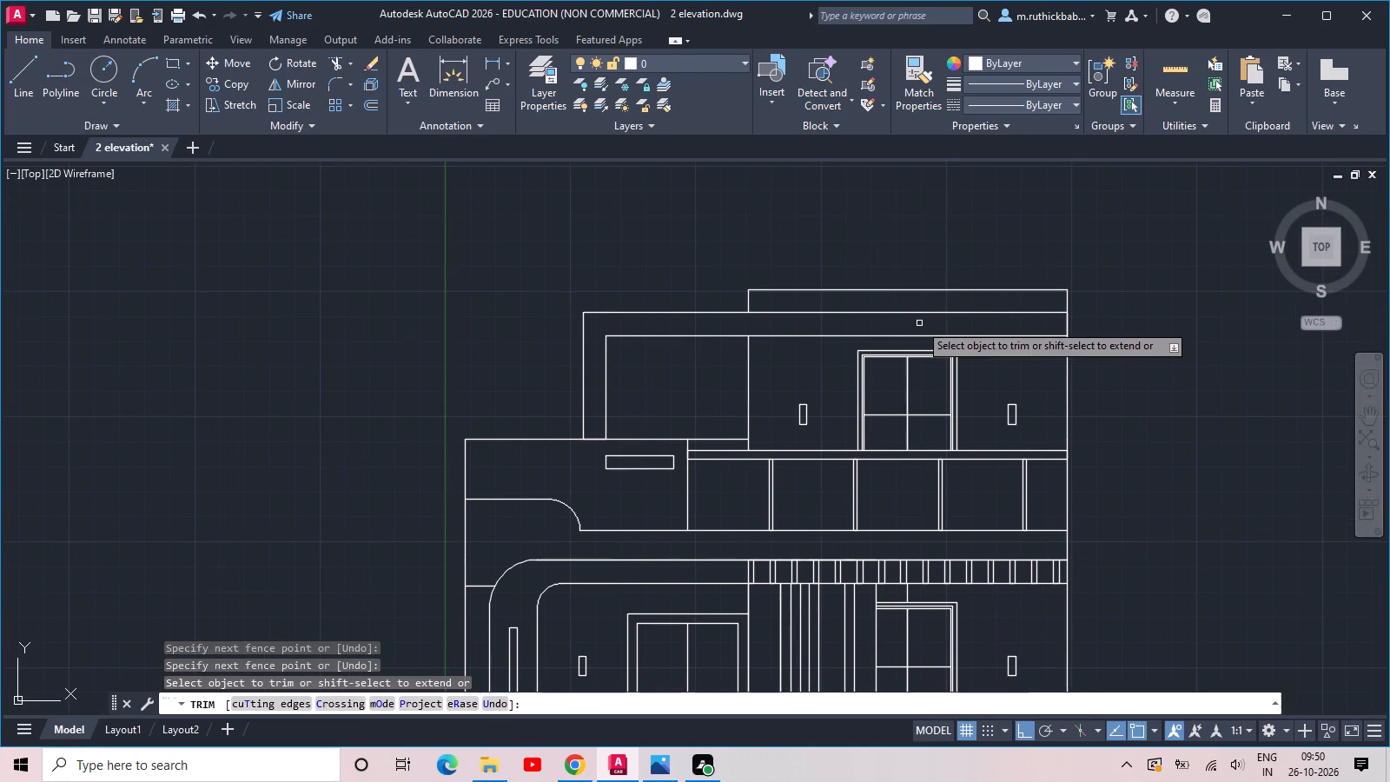
{"action": "key", "text": "Escape"}
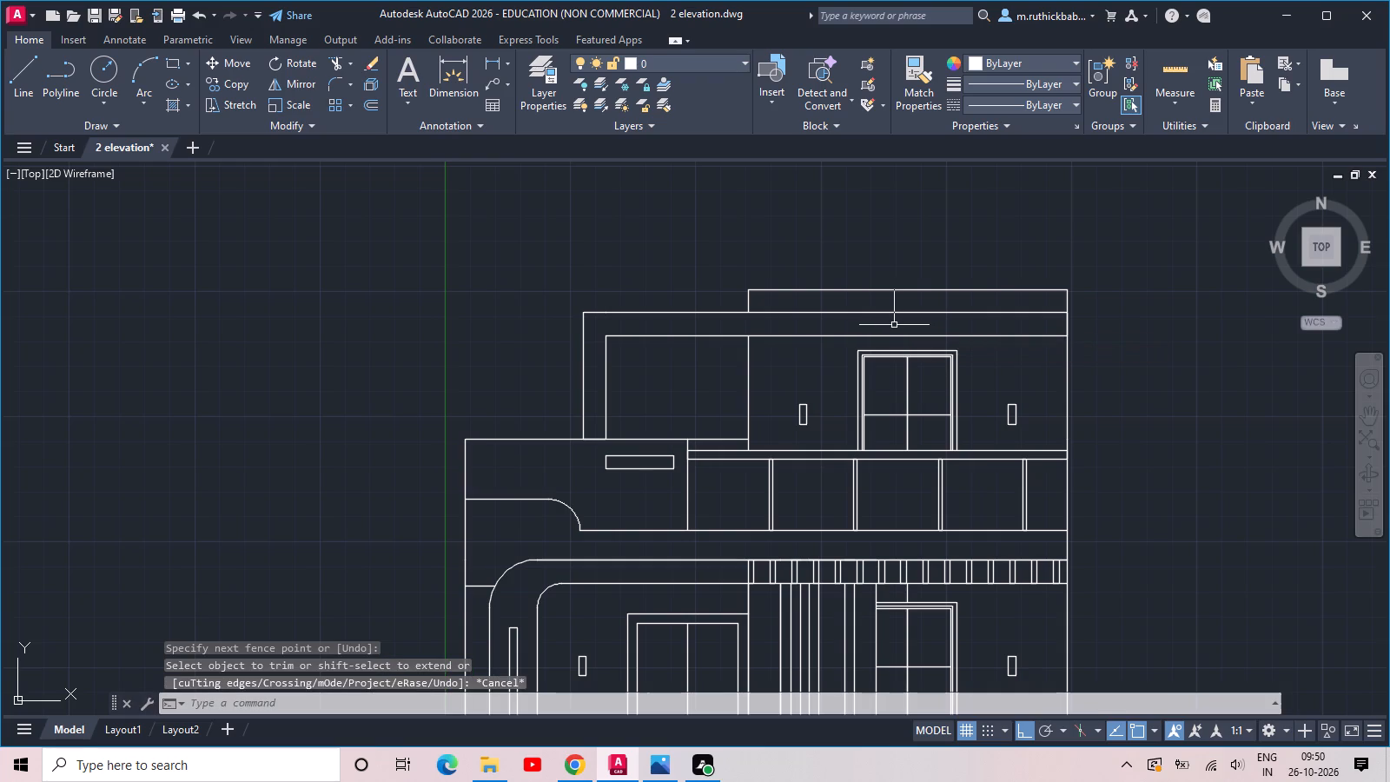
Save the drawing.
{"action": "key", "text": "ctrl+s"}
{"action": "key", "text": "ctrl+s"}
{"action": "key", "text": "ctrl+s"}
{"action": "key", "text": "ctrl+s"}
{"action": "key", "text": "ctrl+s"}
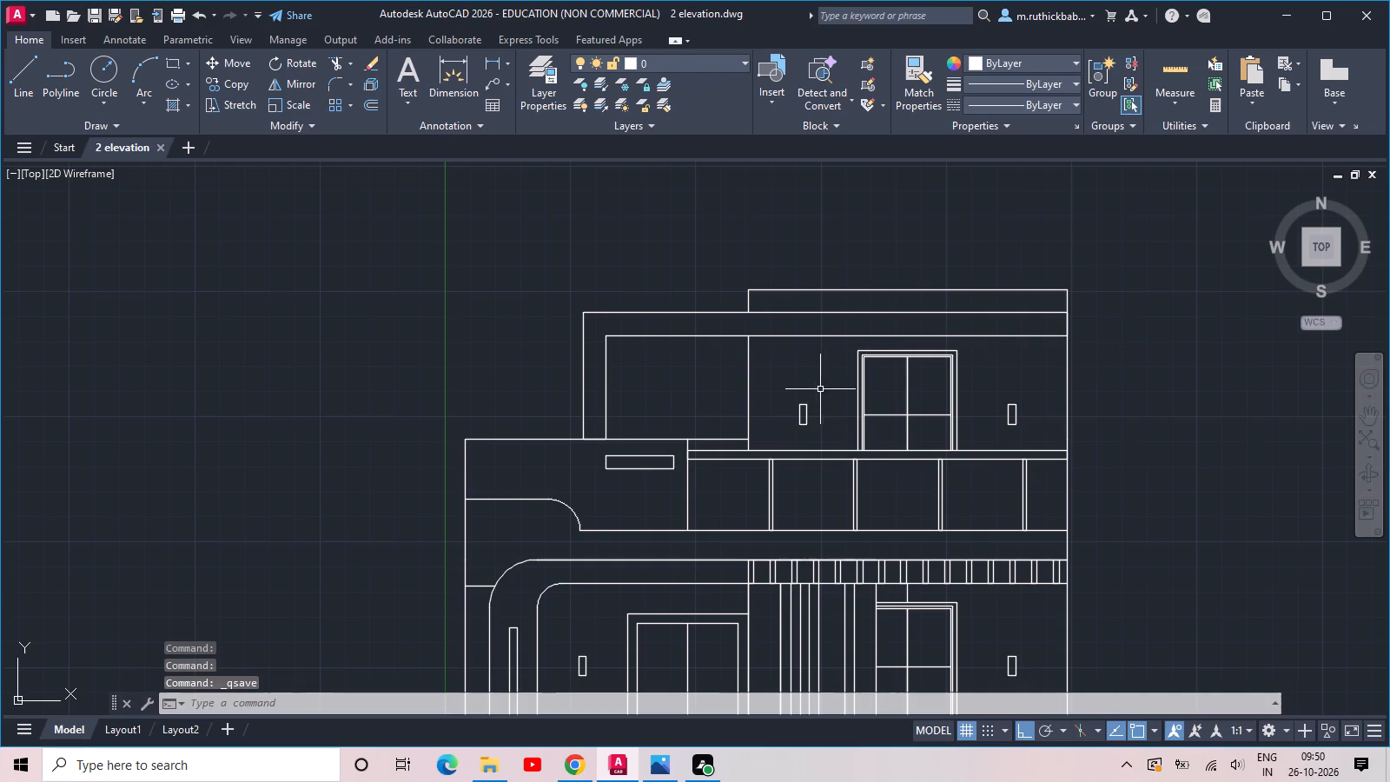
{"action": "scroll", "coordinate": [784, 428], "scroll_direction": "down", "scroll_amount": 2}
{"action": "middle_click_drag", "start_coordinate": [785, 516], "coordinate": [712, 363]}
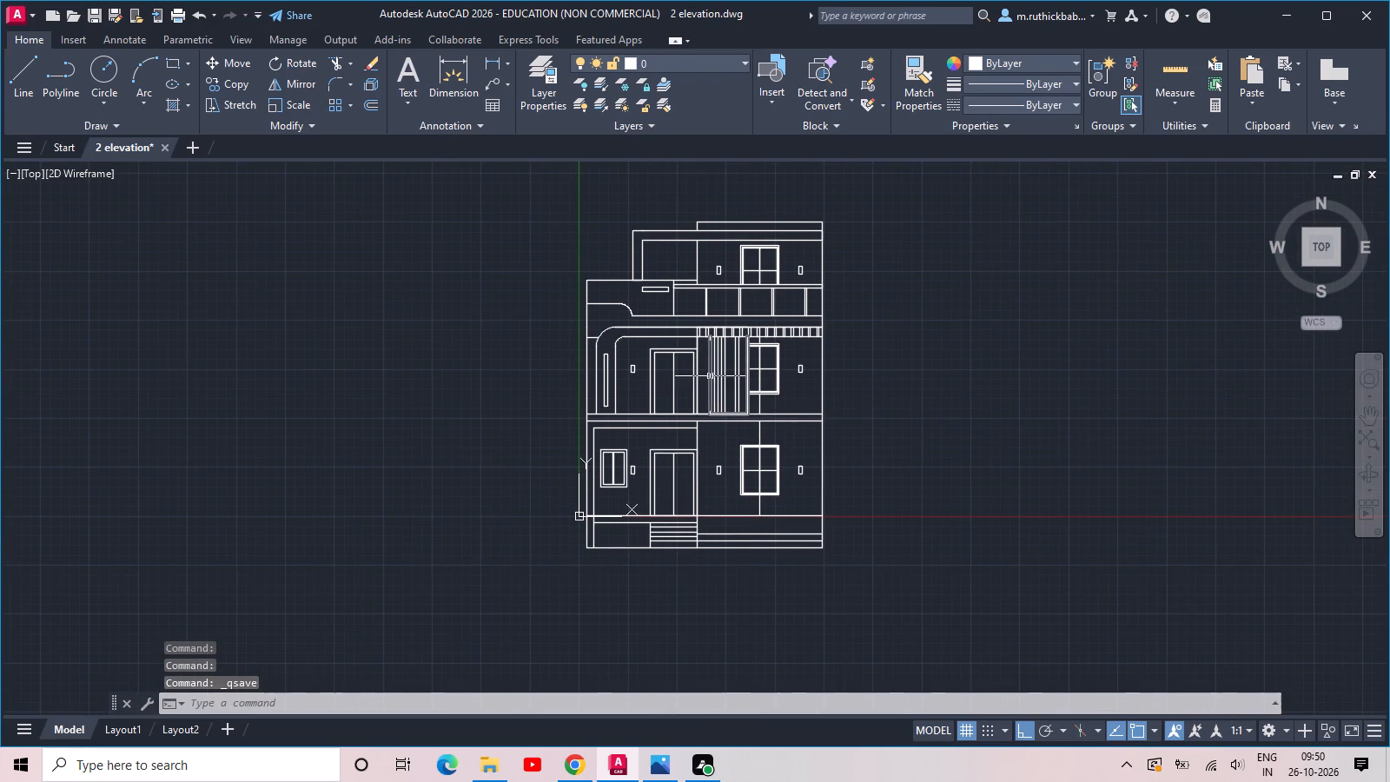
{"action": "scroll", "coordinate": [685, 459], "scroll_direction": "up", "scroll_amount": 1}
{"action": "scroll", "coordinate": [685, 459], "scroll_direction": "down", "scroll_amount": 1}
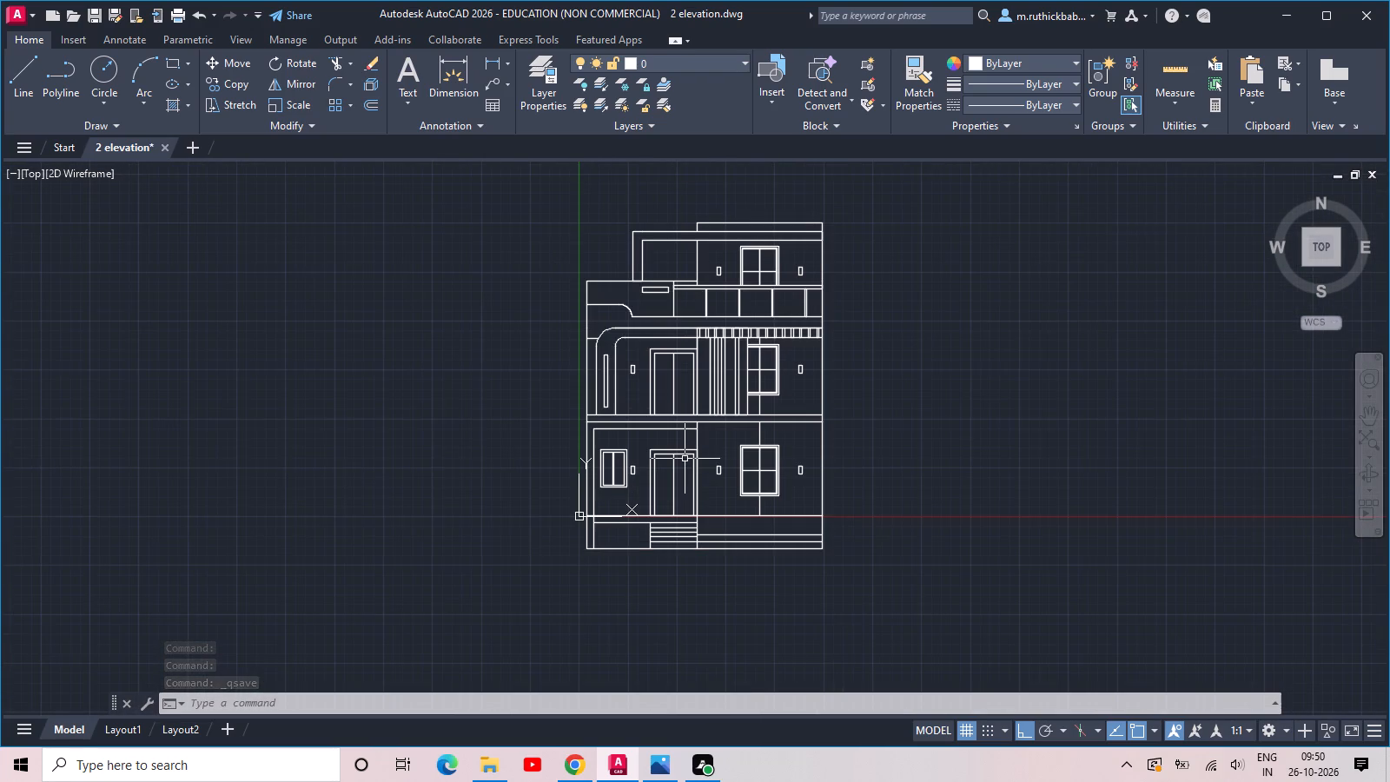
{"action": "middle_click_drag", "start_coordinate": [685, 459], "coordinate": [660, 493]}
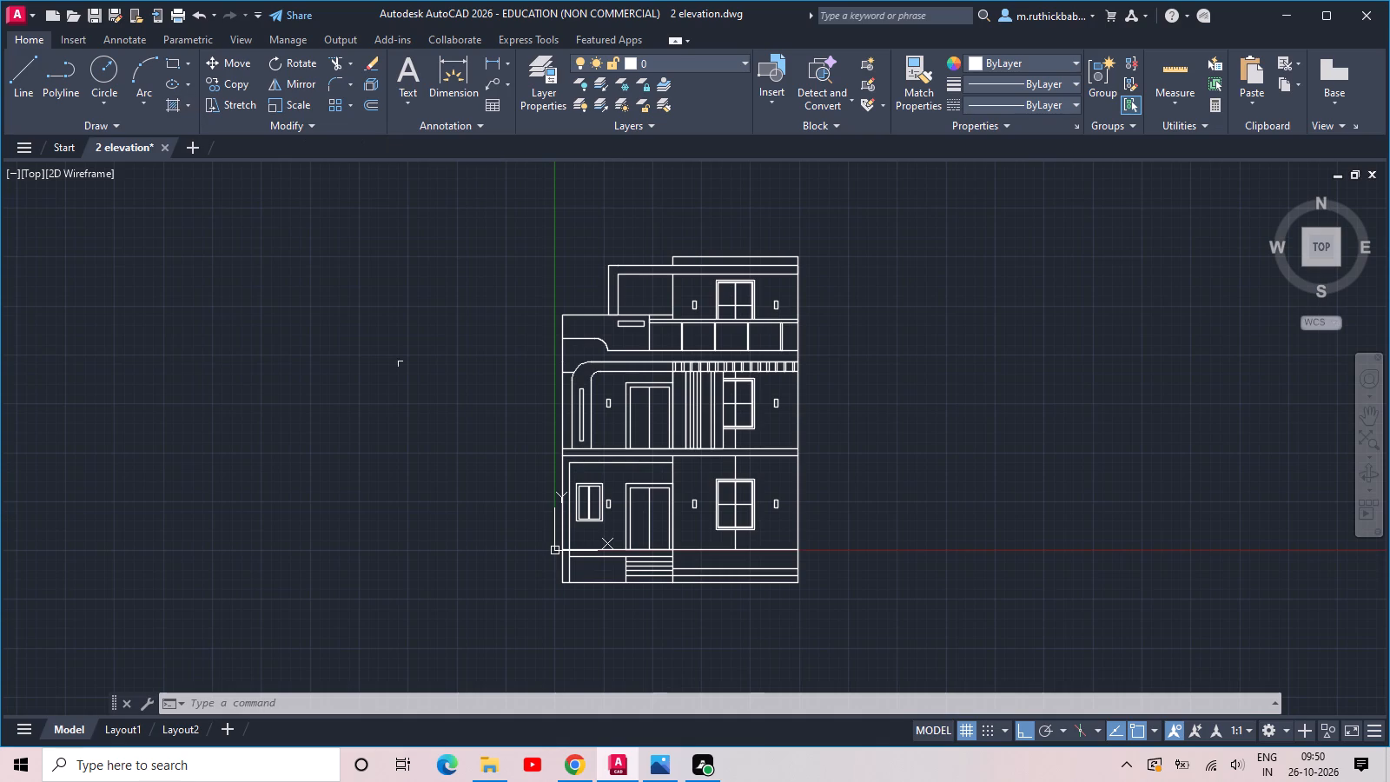
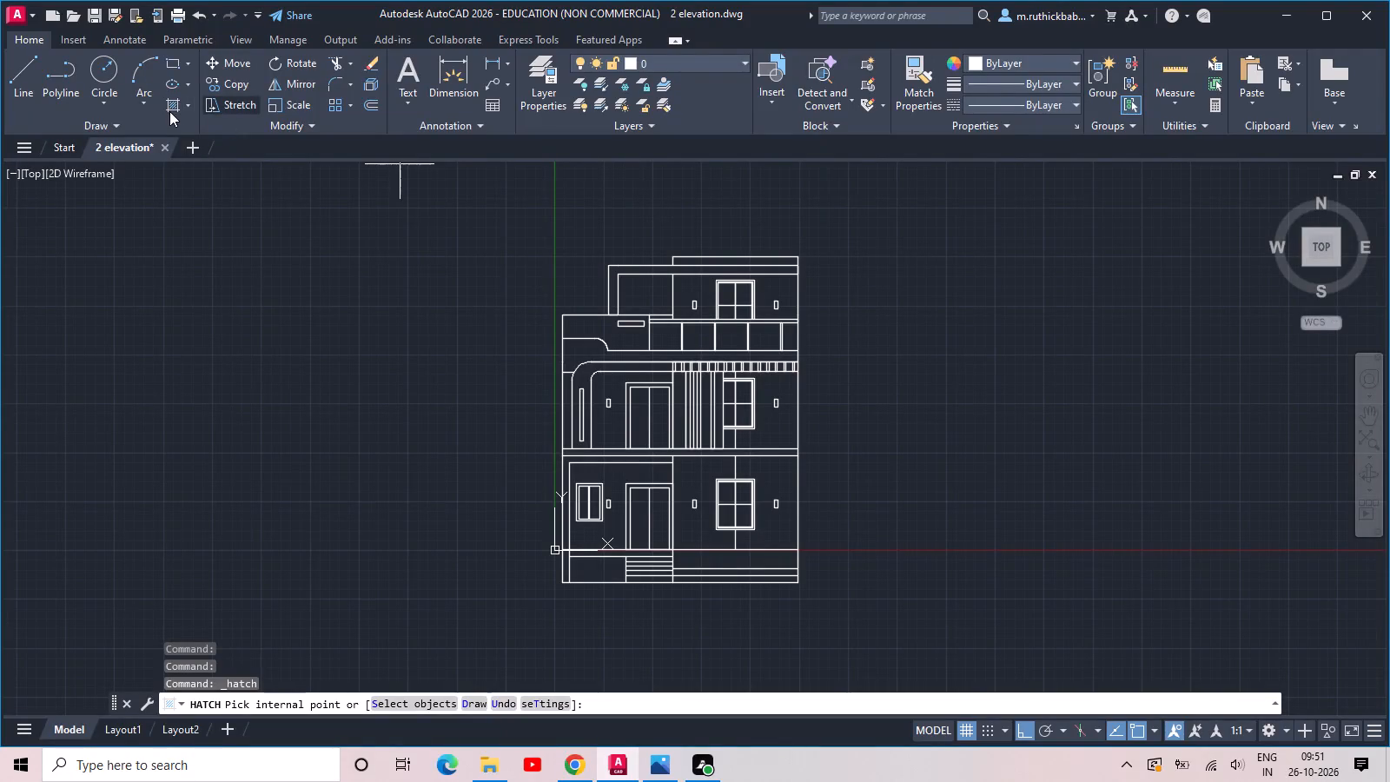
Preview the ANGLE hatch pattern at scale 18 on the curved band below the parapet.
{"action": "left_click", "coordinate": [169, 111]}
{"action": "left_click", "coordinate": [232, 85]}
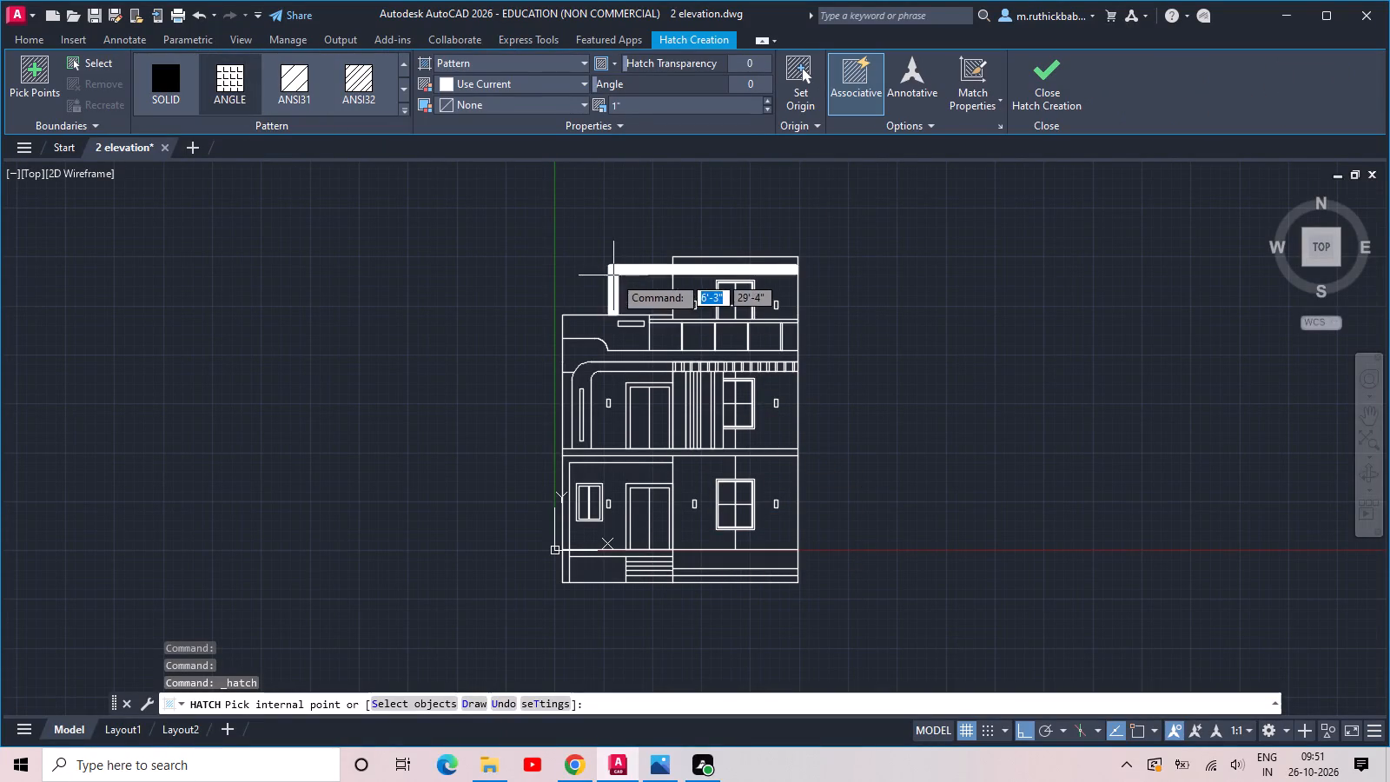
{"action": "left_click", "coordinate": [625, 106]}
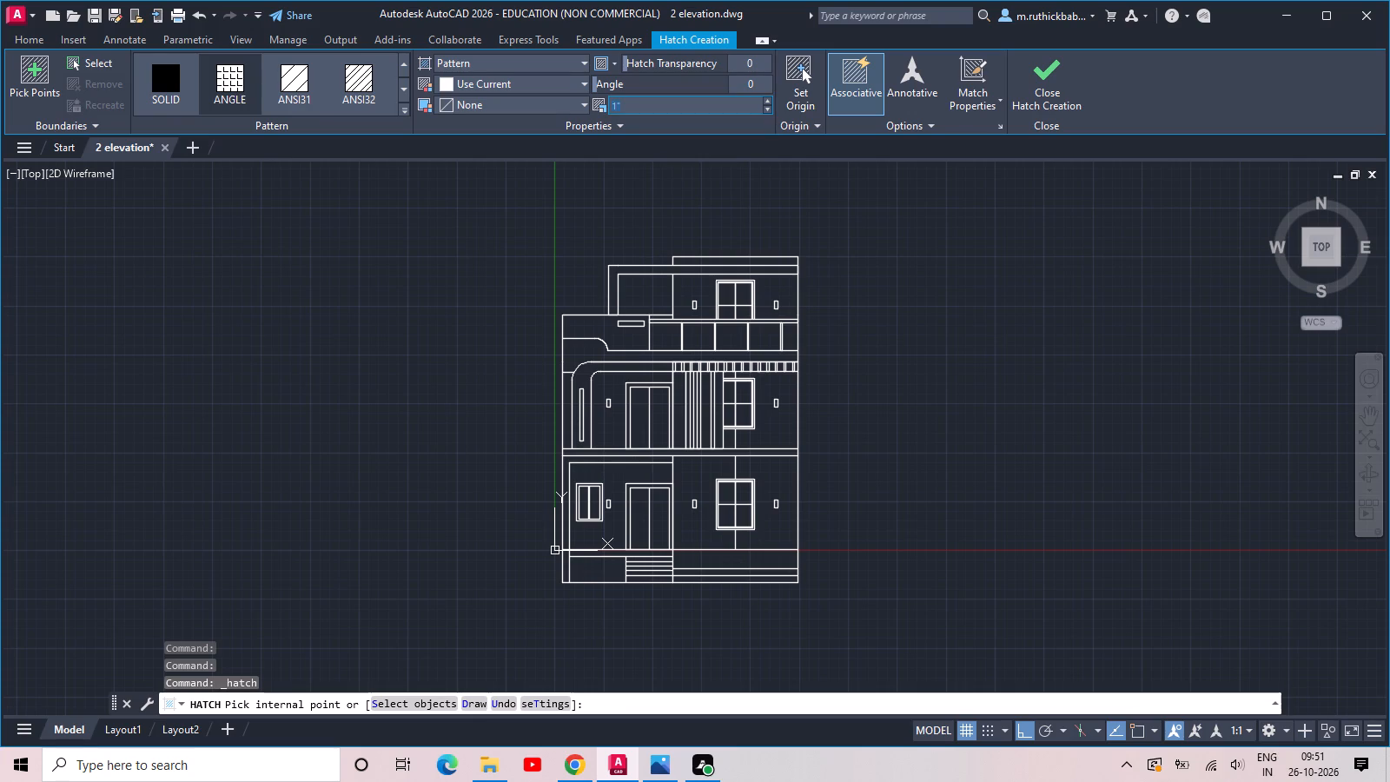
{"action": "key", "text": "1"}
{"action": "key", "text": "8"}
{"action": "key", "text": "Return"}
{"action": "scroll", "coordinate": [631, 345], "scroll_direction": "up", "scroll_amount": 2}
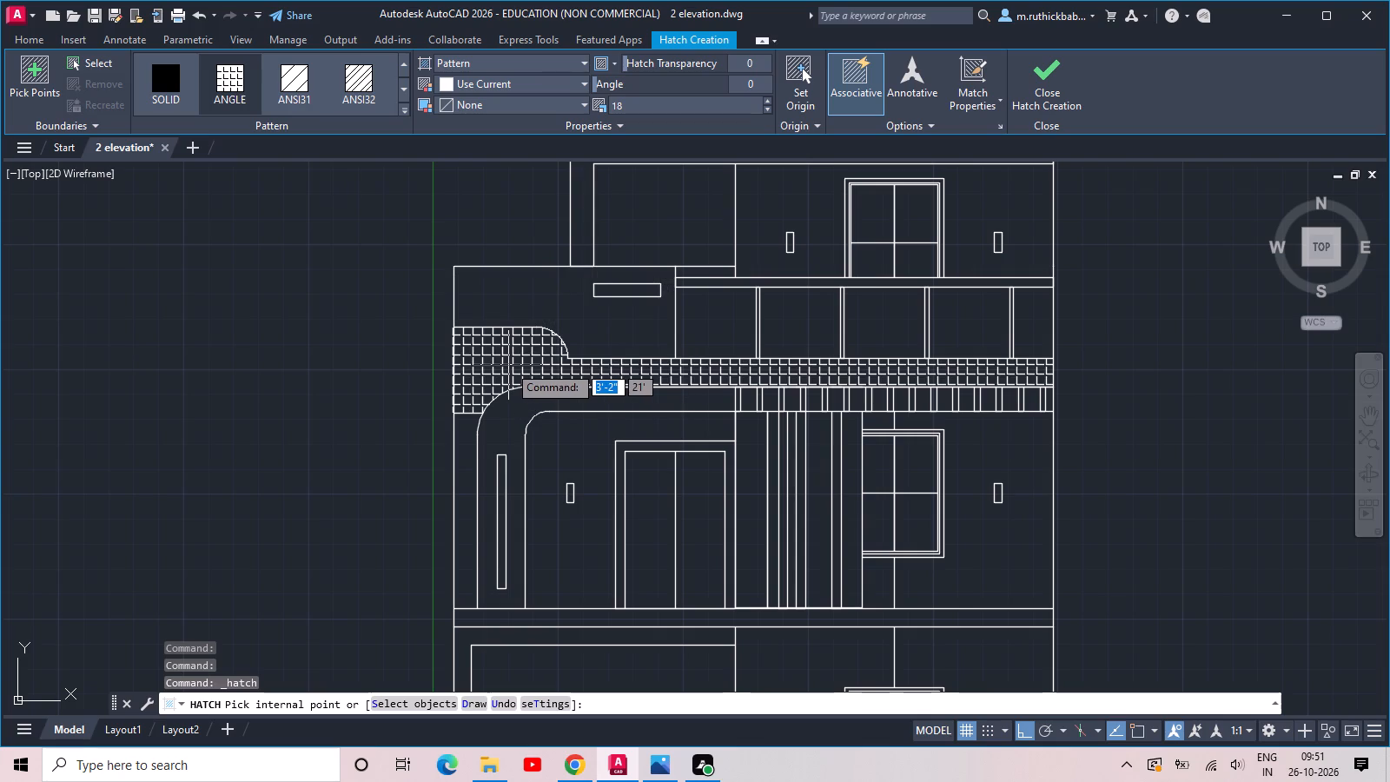
Hatch the curved band below the parapet and the top room's L-shaped band with ANSI37 at scale 40.
{"action": "scroll", "coordinate": [324, 82], "scroll_direction": "down", "scroll_amount": 2}
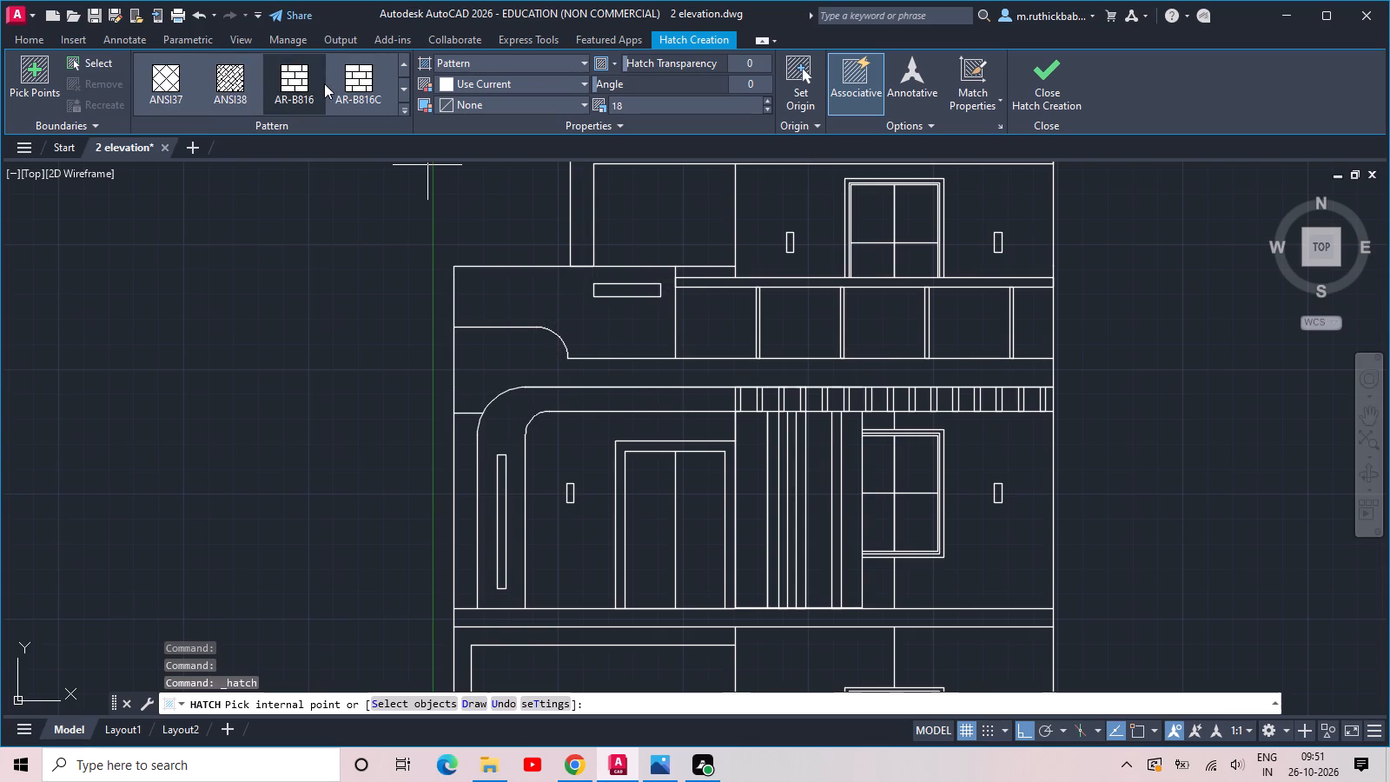
{"action": "left_click", "coordinate": [153, 82]}
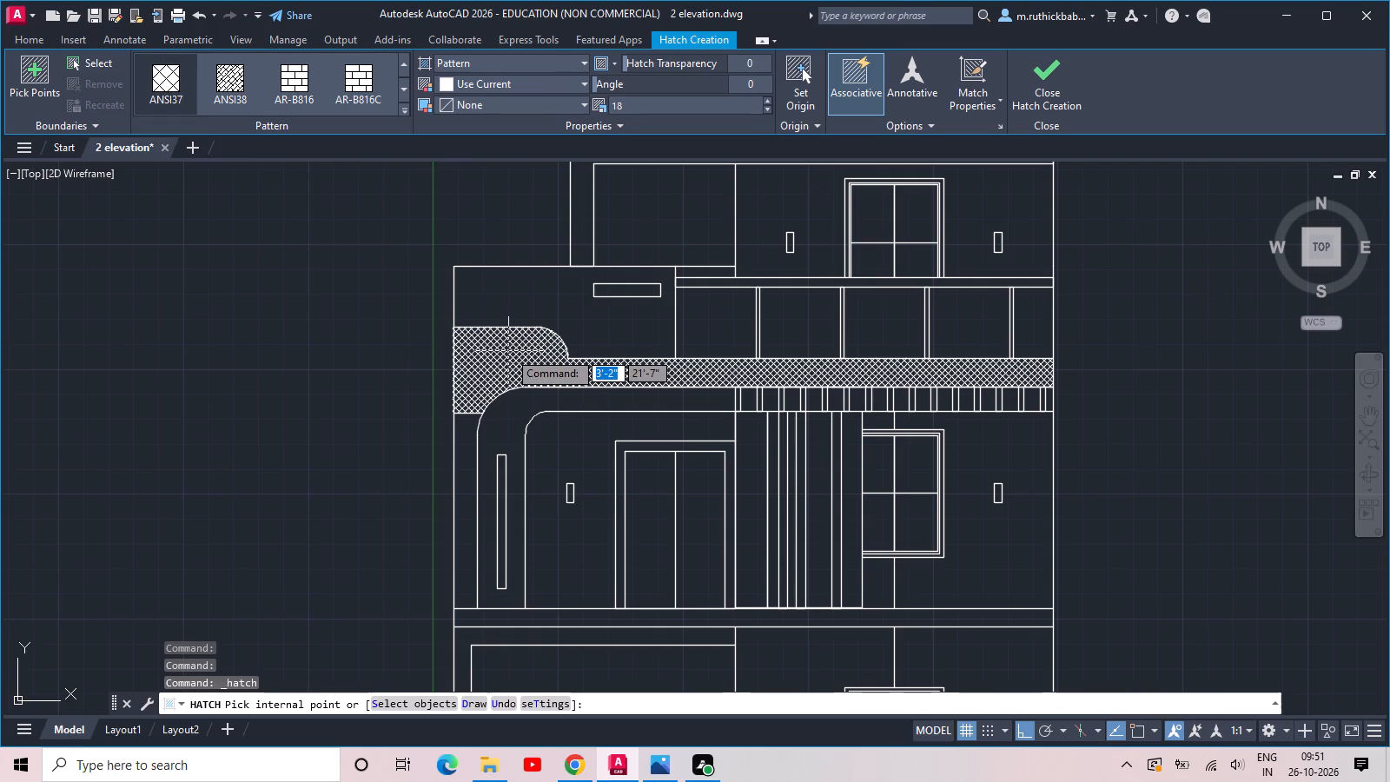
{"action": "left_click_drag", "start_coordinate": [631, 106], "coordinate": [559, 102]}
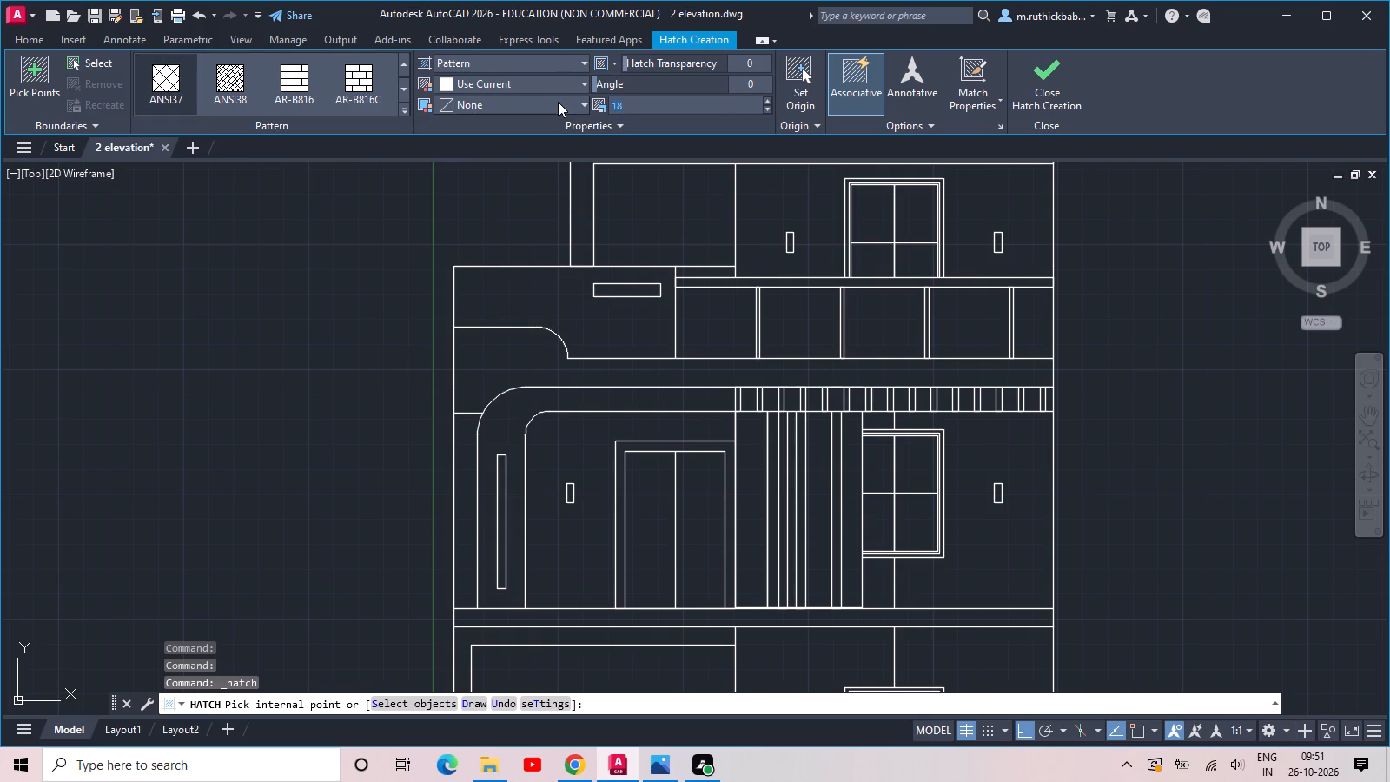
{"action": "type", "text": "40"}
{"action": "key", "text": "Return"}
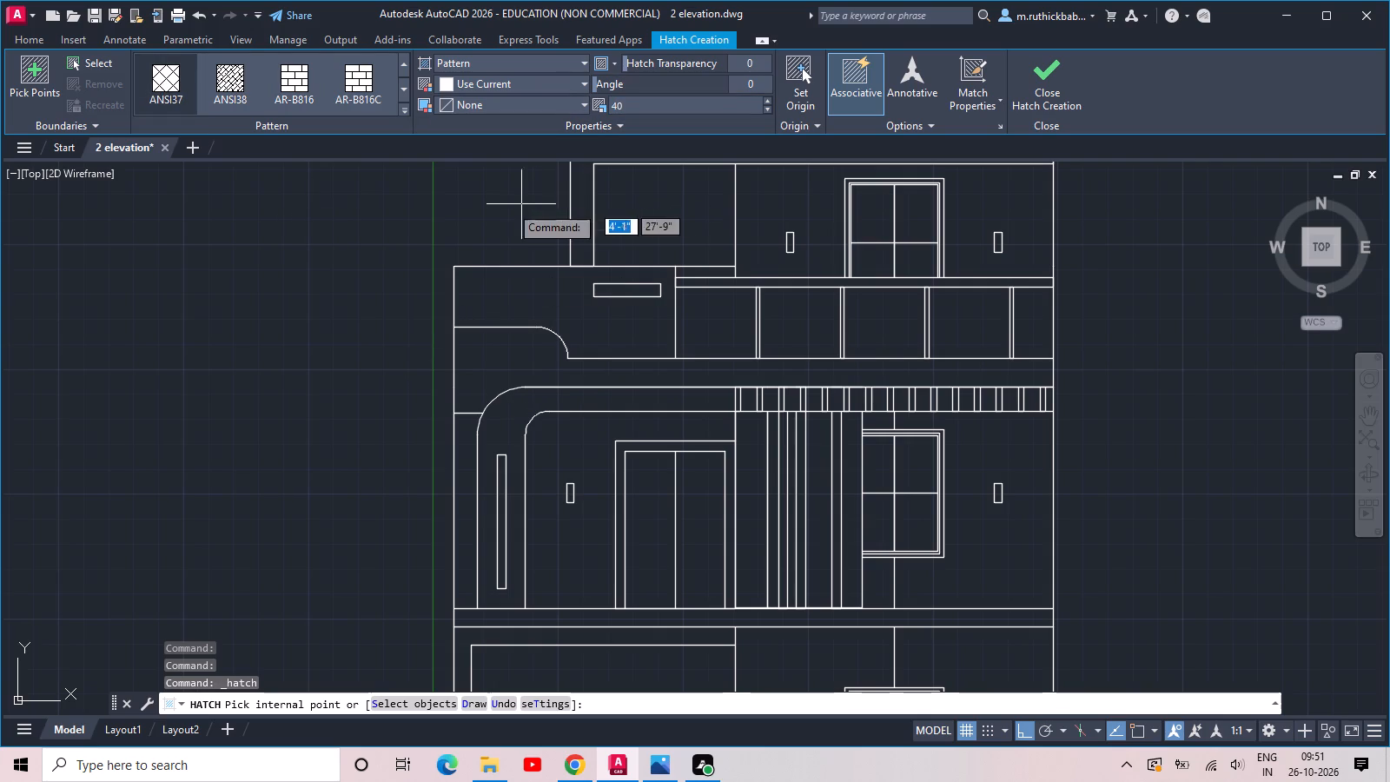
{"action": "left_click", "coordinate": [486, 357]}
{"action": "middle_click_drag", "start_coordinate": [523, 282], "coordinate": [494, 342]}
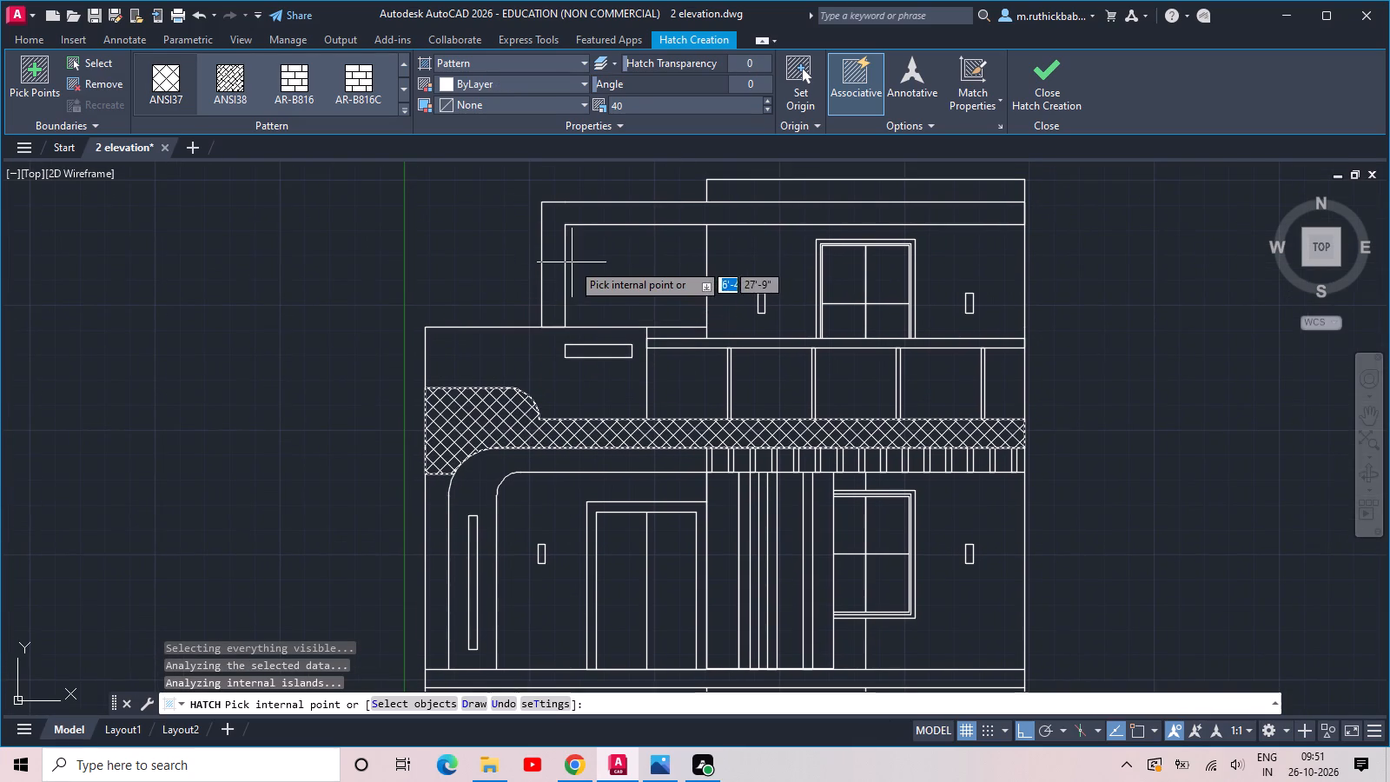
{"action": "left_click", "coordinate": [553, 264]}
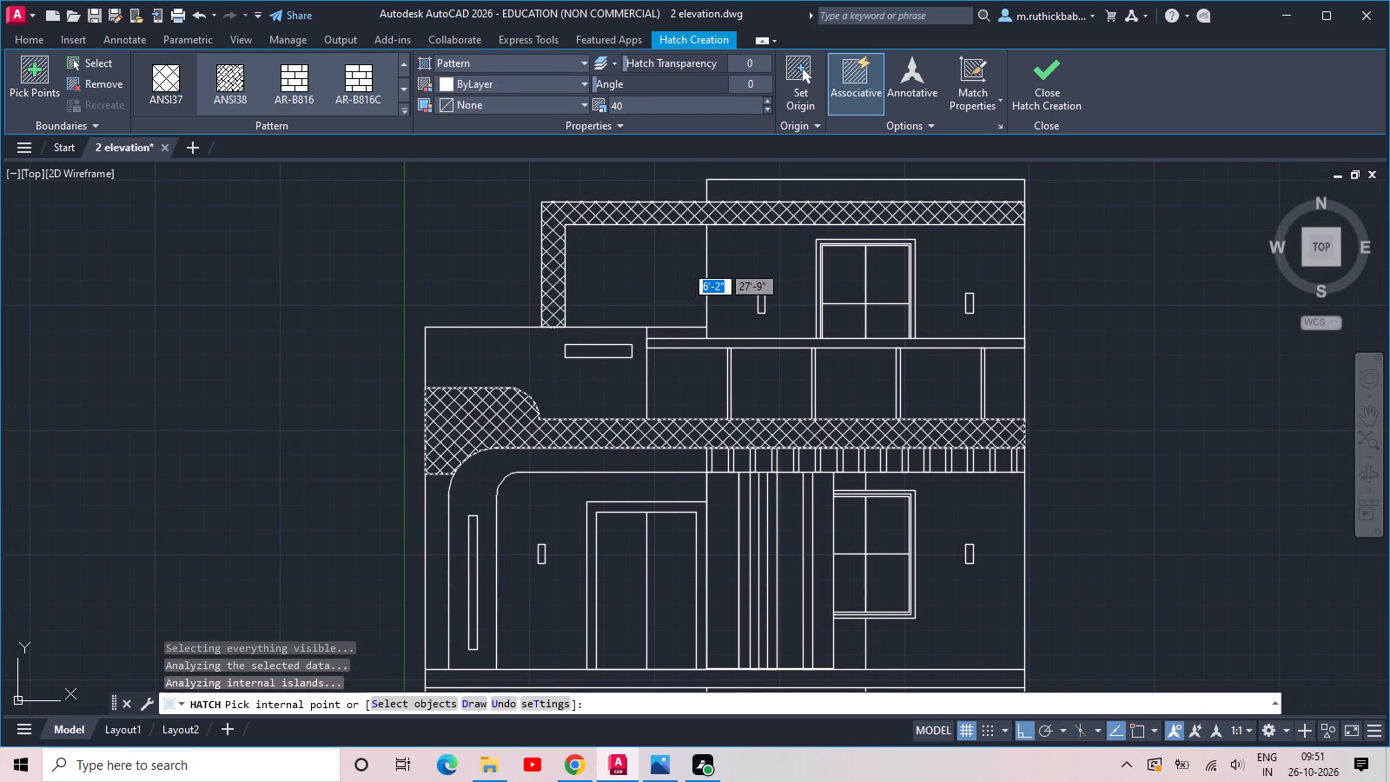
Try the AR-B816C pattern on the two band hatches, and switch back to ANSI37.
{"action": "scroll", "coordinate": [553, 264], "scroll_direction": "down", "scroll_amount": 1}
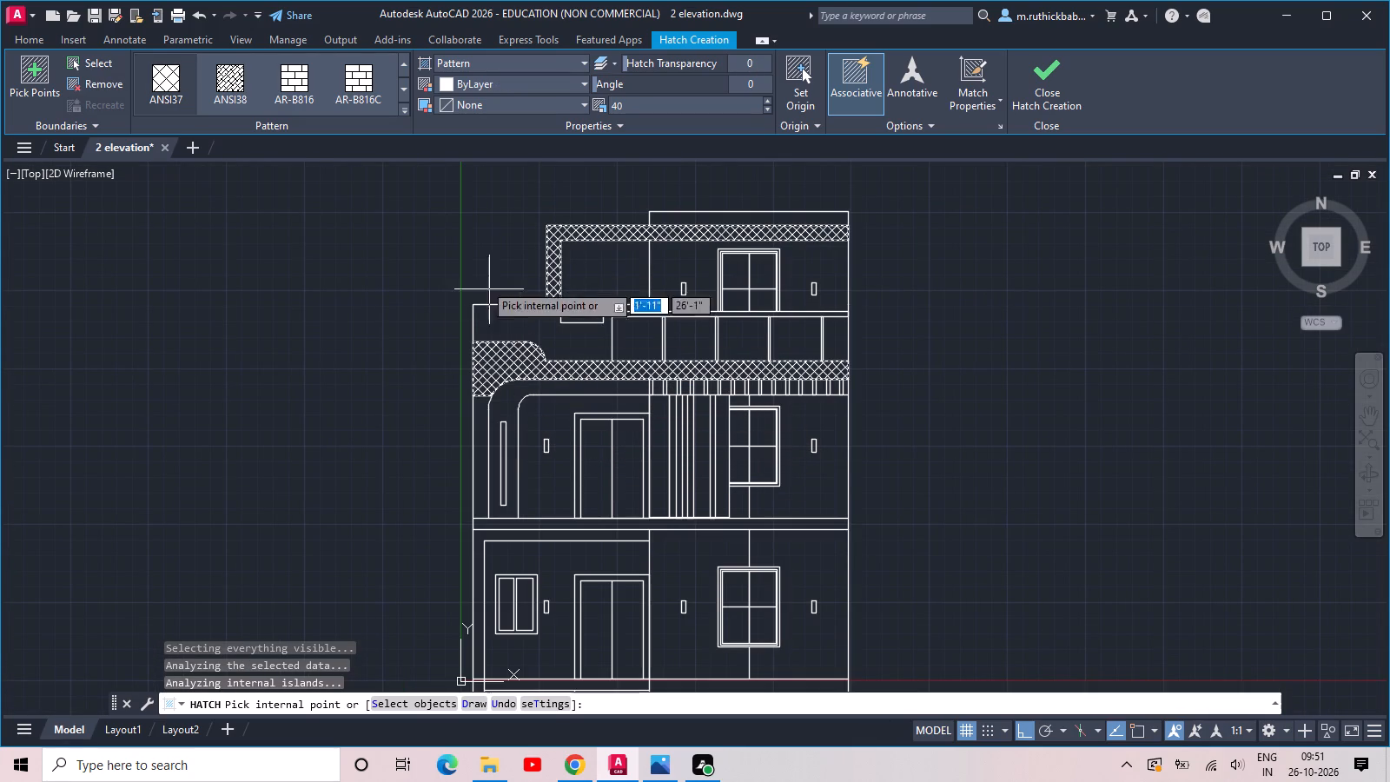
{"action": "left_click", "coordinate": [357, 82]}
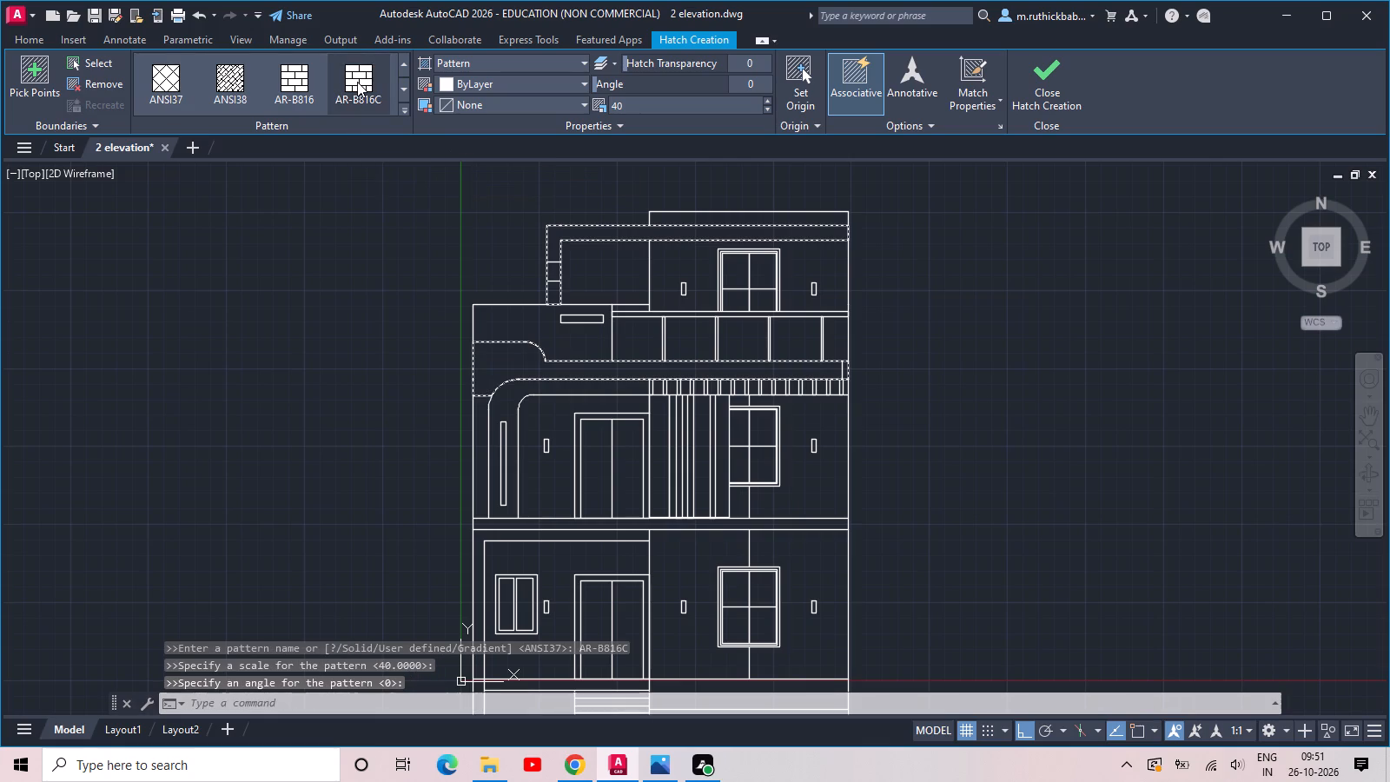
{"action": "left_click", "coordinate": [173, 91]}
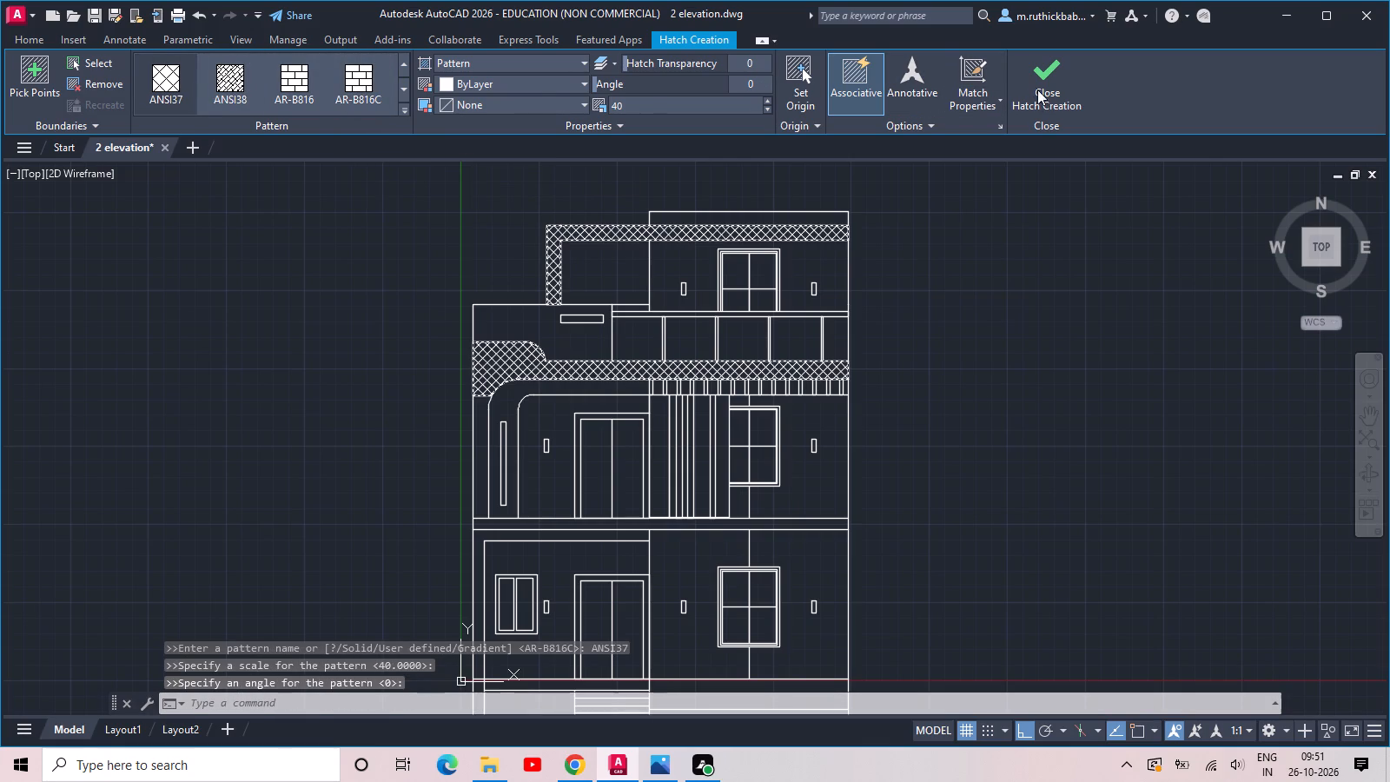
Set the band hatch's transparency to 51 and finish the hatch.
{"action": "left_click_drag", "start_coordinate": [649, 64], "coordinate": [706, 60]}
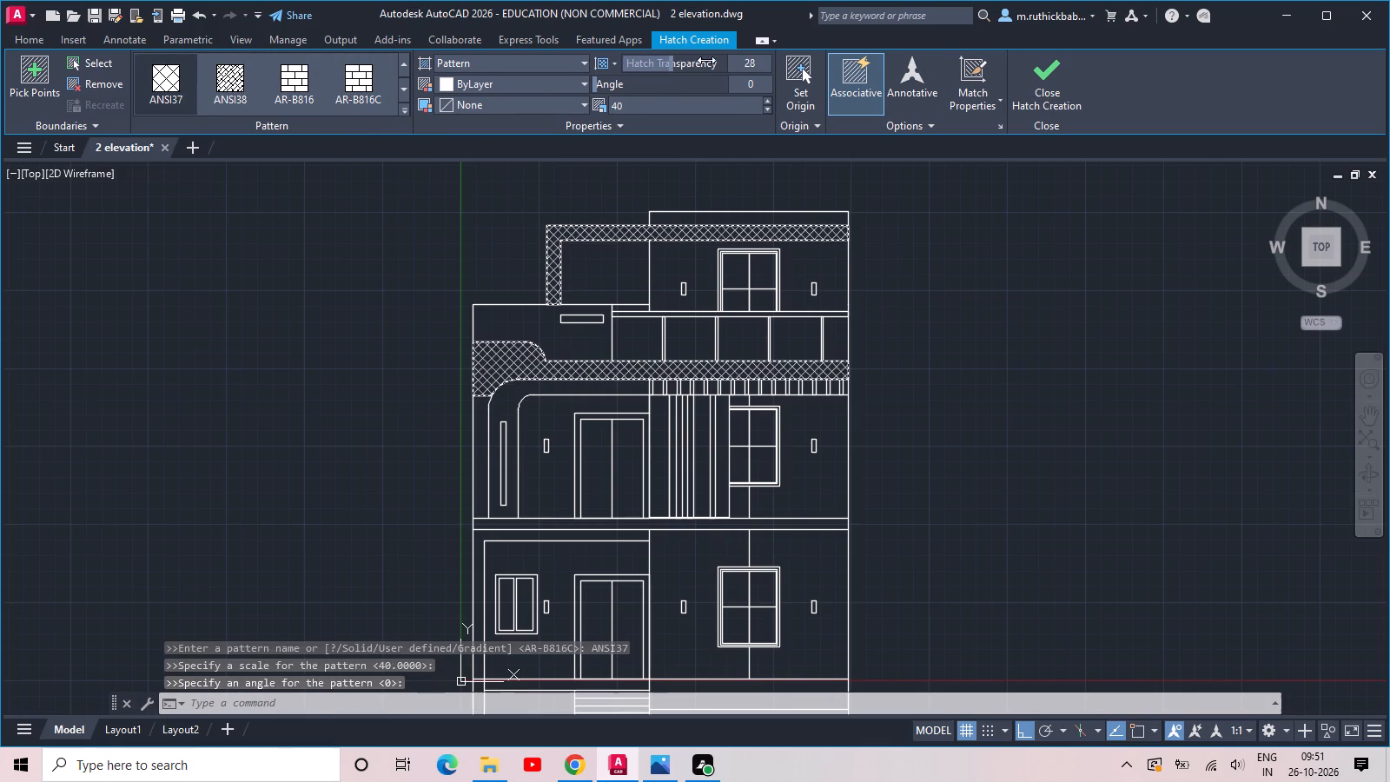
{"action": "left_click_drag", "start_coordinate": [706, 60], "coordinate": [716, 62]}
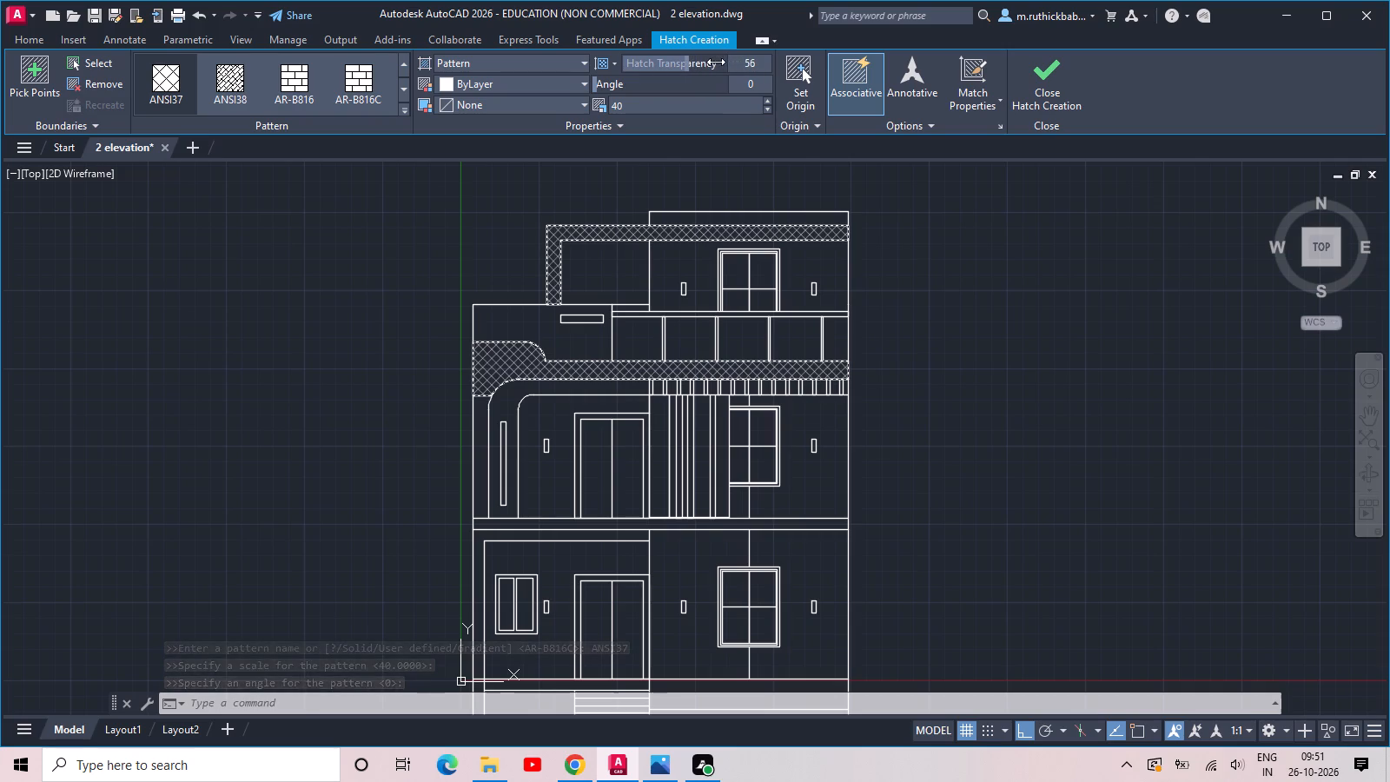
{"action": "left_click_drag", "start_coordinate": [716, 62], "coordinate": [715, 63]}
{"action": "left_click", "coordinate": [1045, 73]}
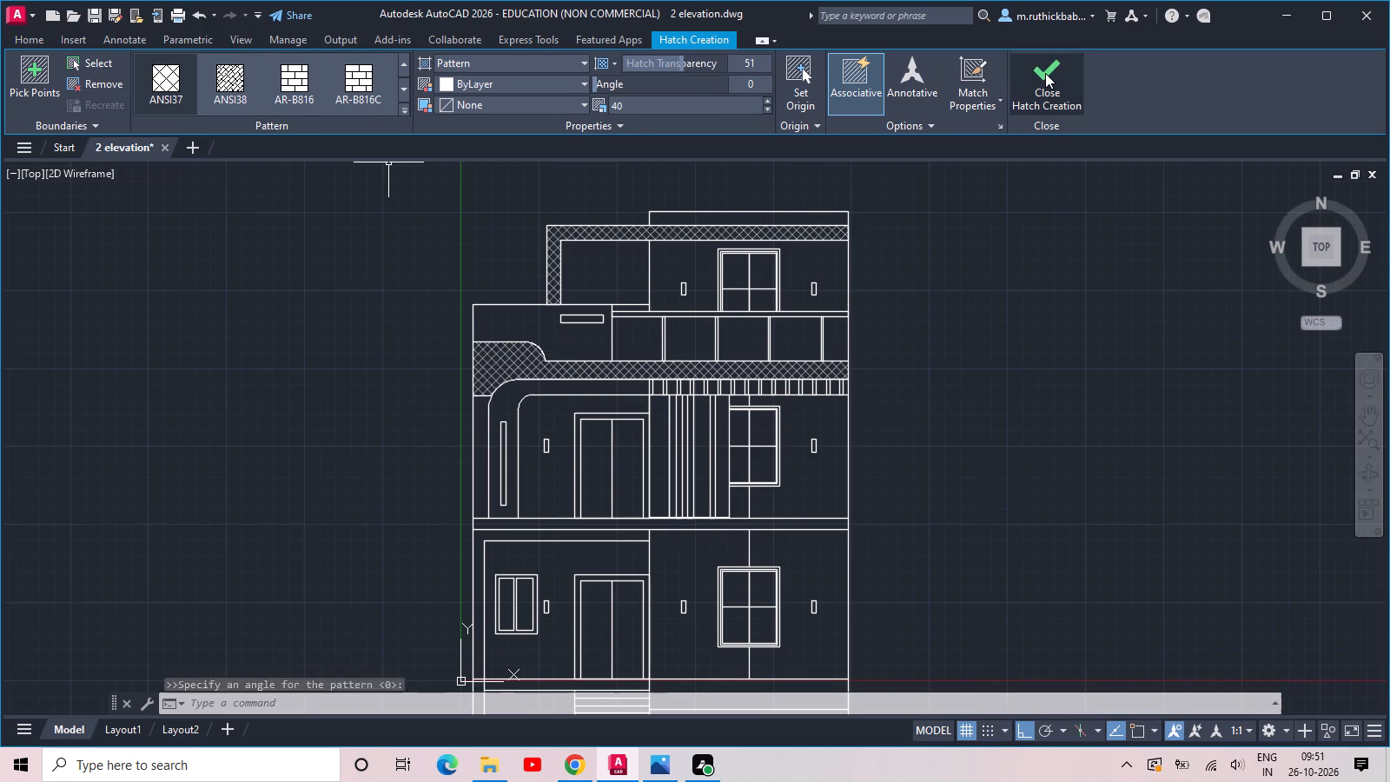
Hatch the two upper panes of the top room's window with the DOTS pattern.
{"action": "left_click", "coordinate": [173, 105]}
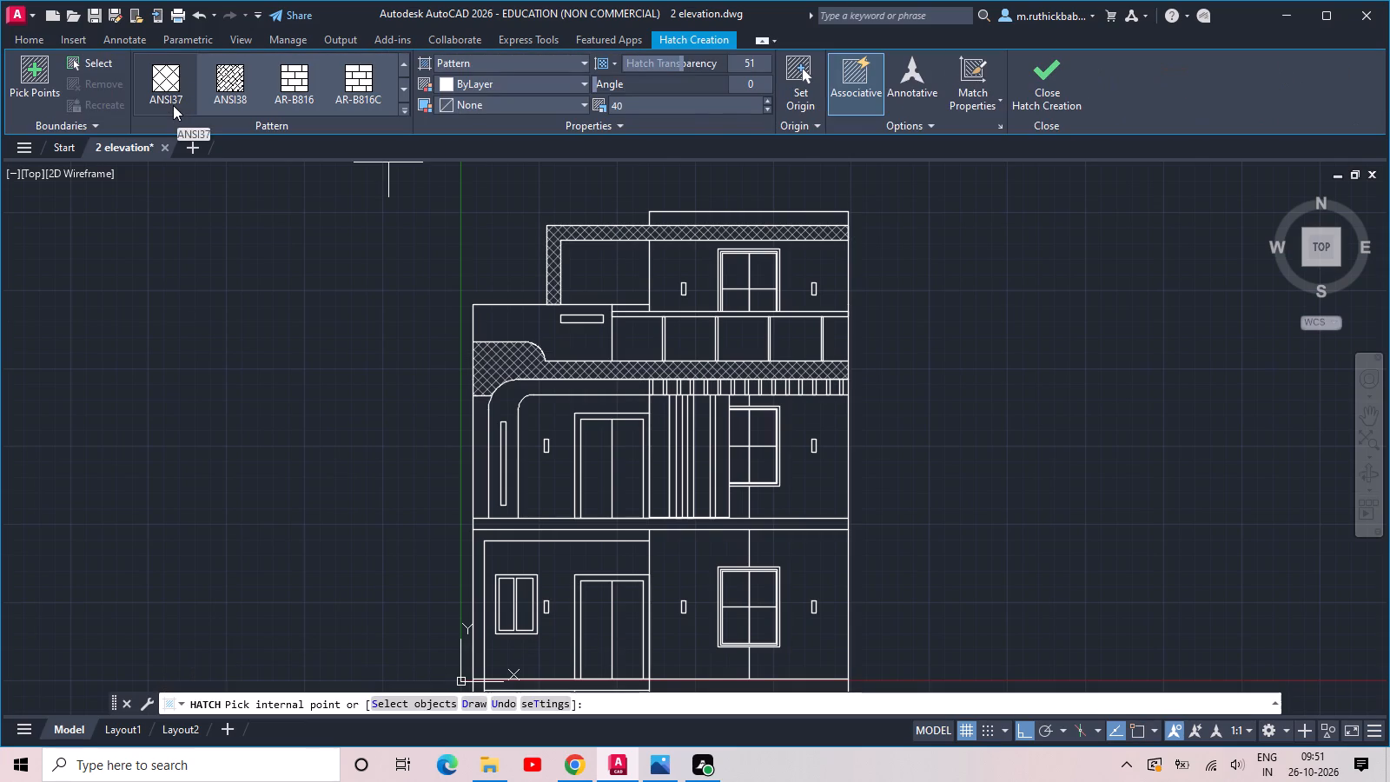
{"action": "scroll", "coordinate": [310, 94], "scroll_direction": "down", "scroll_amount": 3}
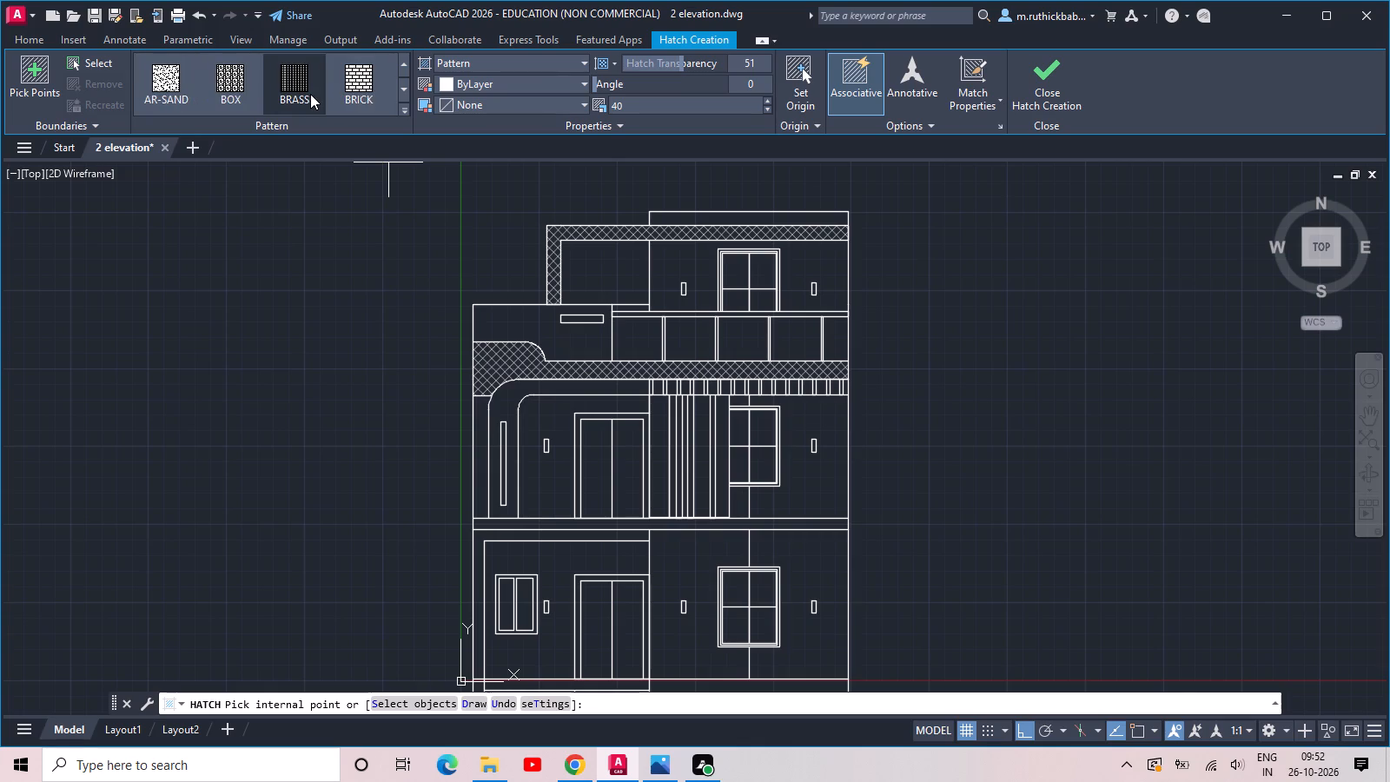
{"action": "scroll", "coordinate": [310, 87], "scroll_direction": "down", "scroll_amount": 2}
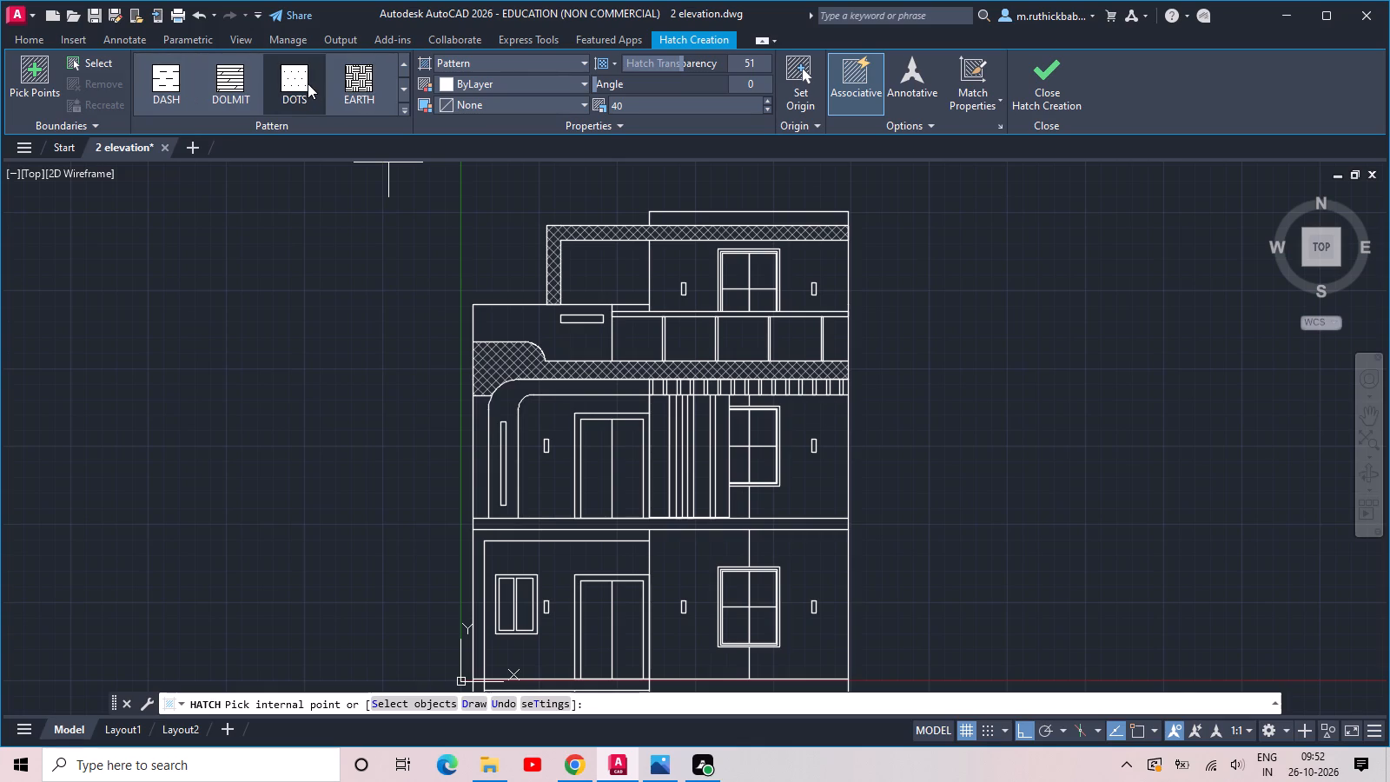
{"action": "left_click", "coordinate": [297, 79]}
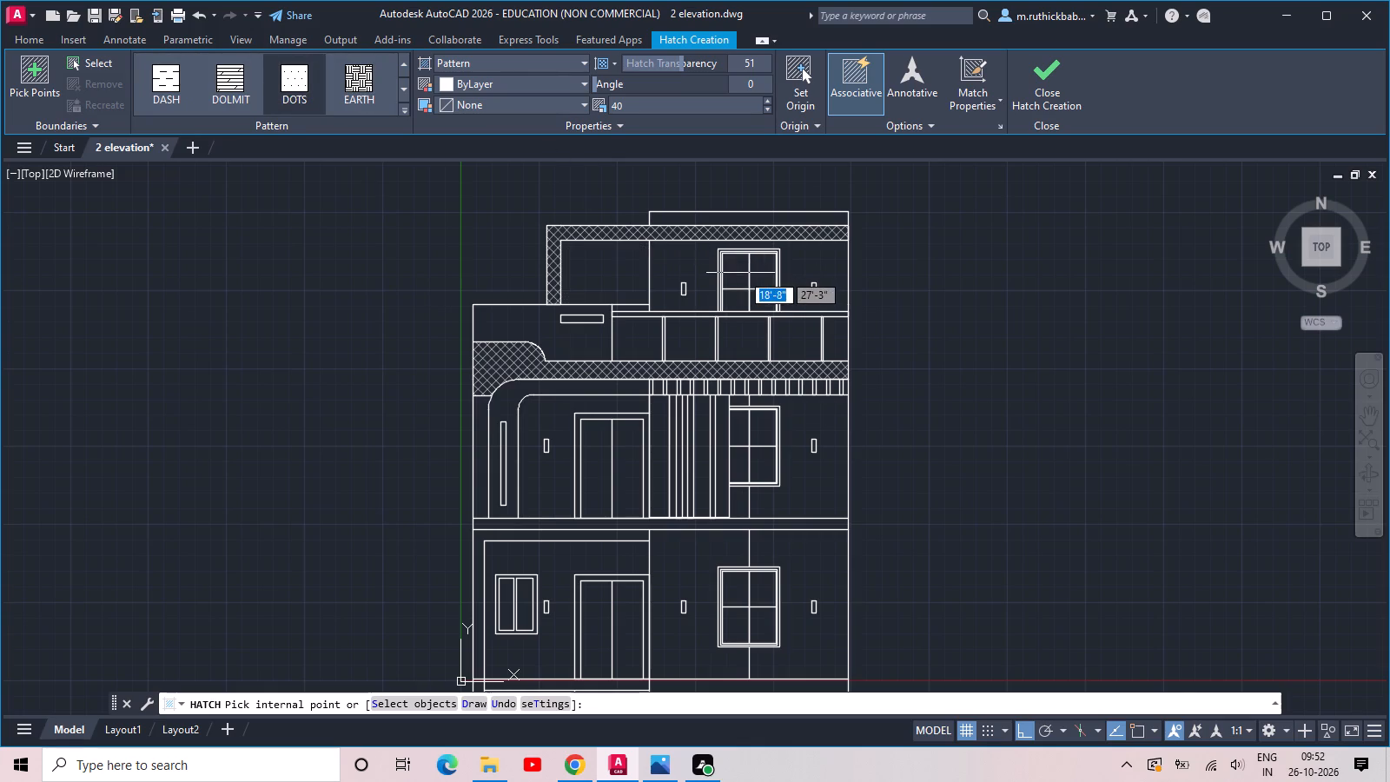
{"action": "scroll", "coordinate": [741, 273], "scroll_direction": "up", "scroll_amount": 2}
{"action": "left_click", "coordinate": [741, 273]}
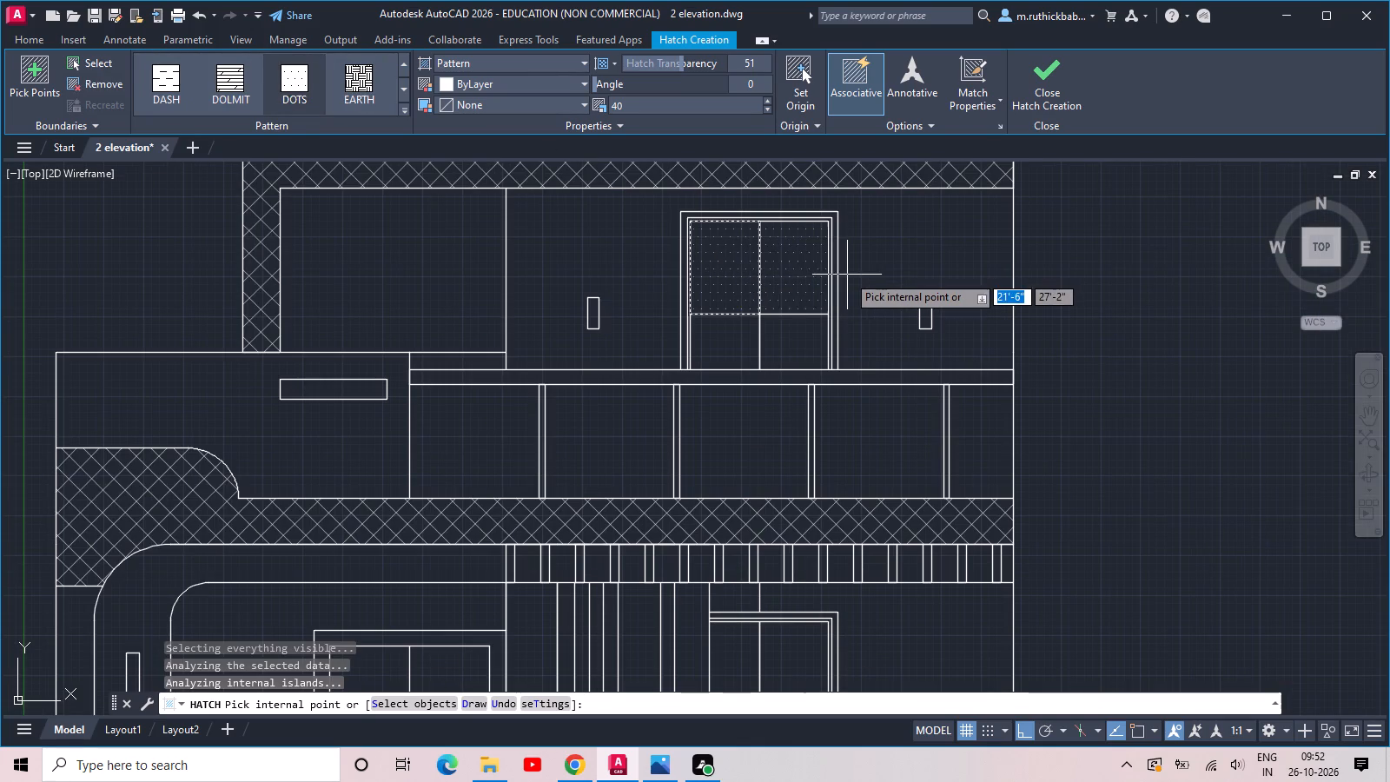
{"action": "left_click", "coordinate": [806, 277]}
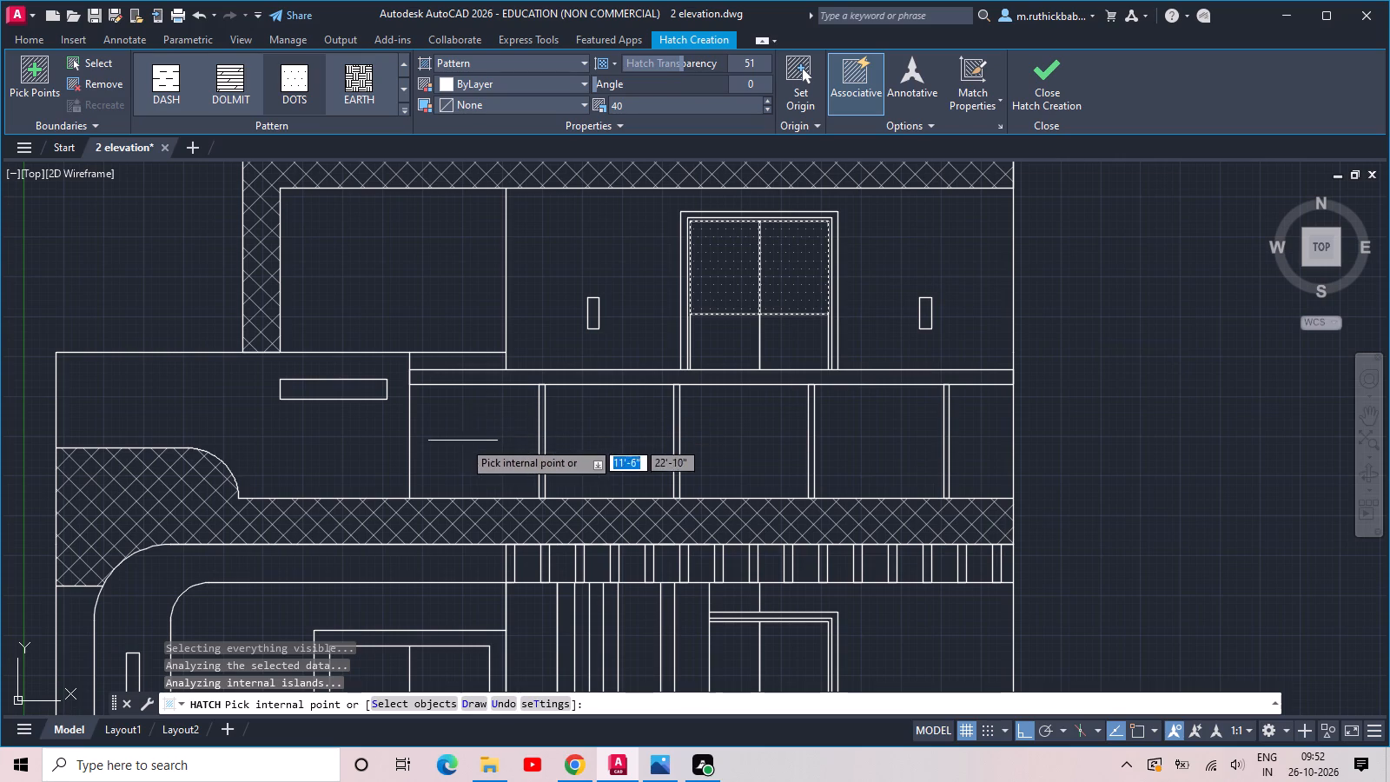
Add the five railing panels above the curved band to the DOTS hatch and end the hatching.
{"action": "left_click", "coordinate": [463, 441]}
{"action": "left_click", "coordinate": [597, 439]}
{"action": "left_click", "coordinate": [763, 440]}
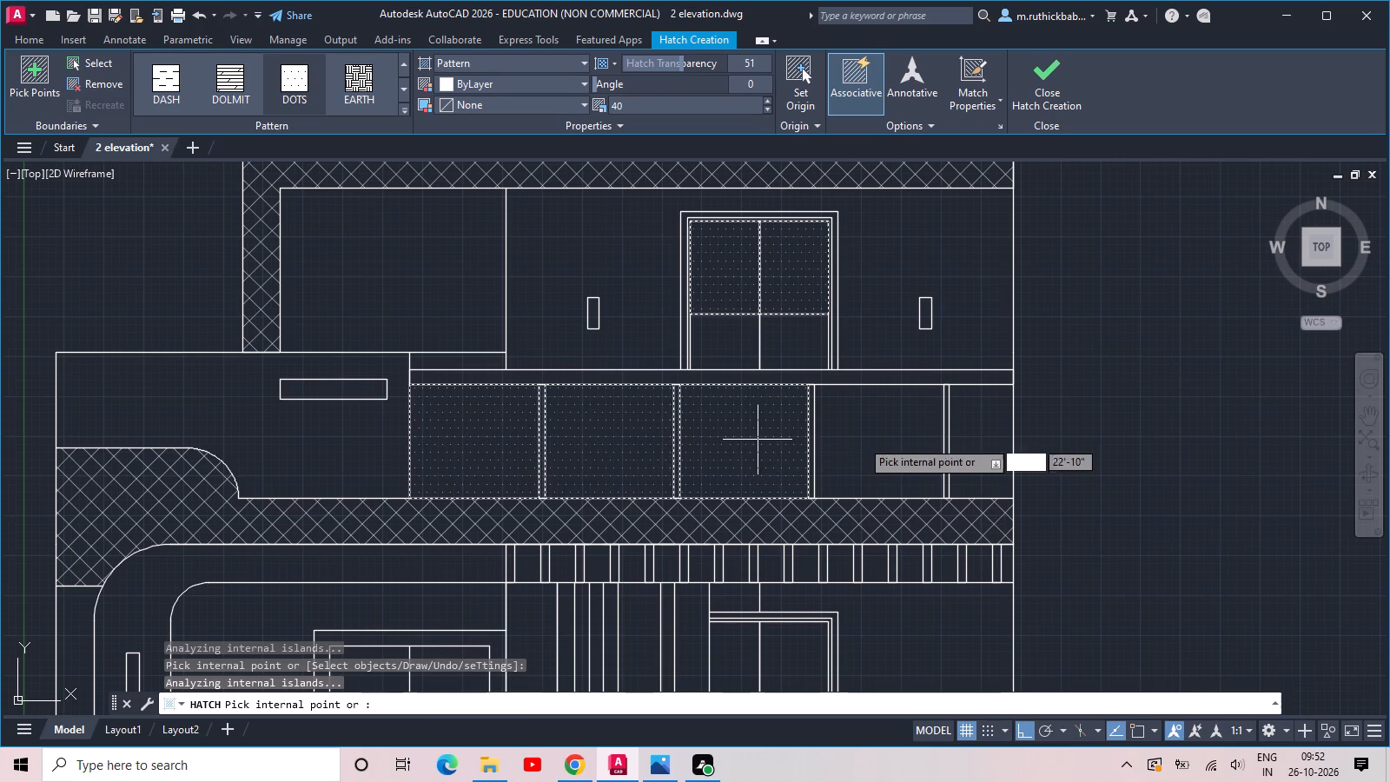
{"action": "left_click", "coordinate": [905, 440]}
{"action": "left_click", "coordinate": [993, 441]}
{"action": "scroll", "coordinate": [993, 441], "scroll_direction": "down", "scroll_amount": 2}
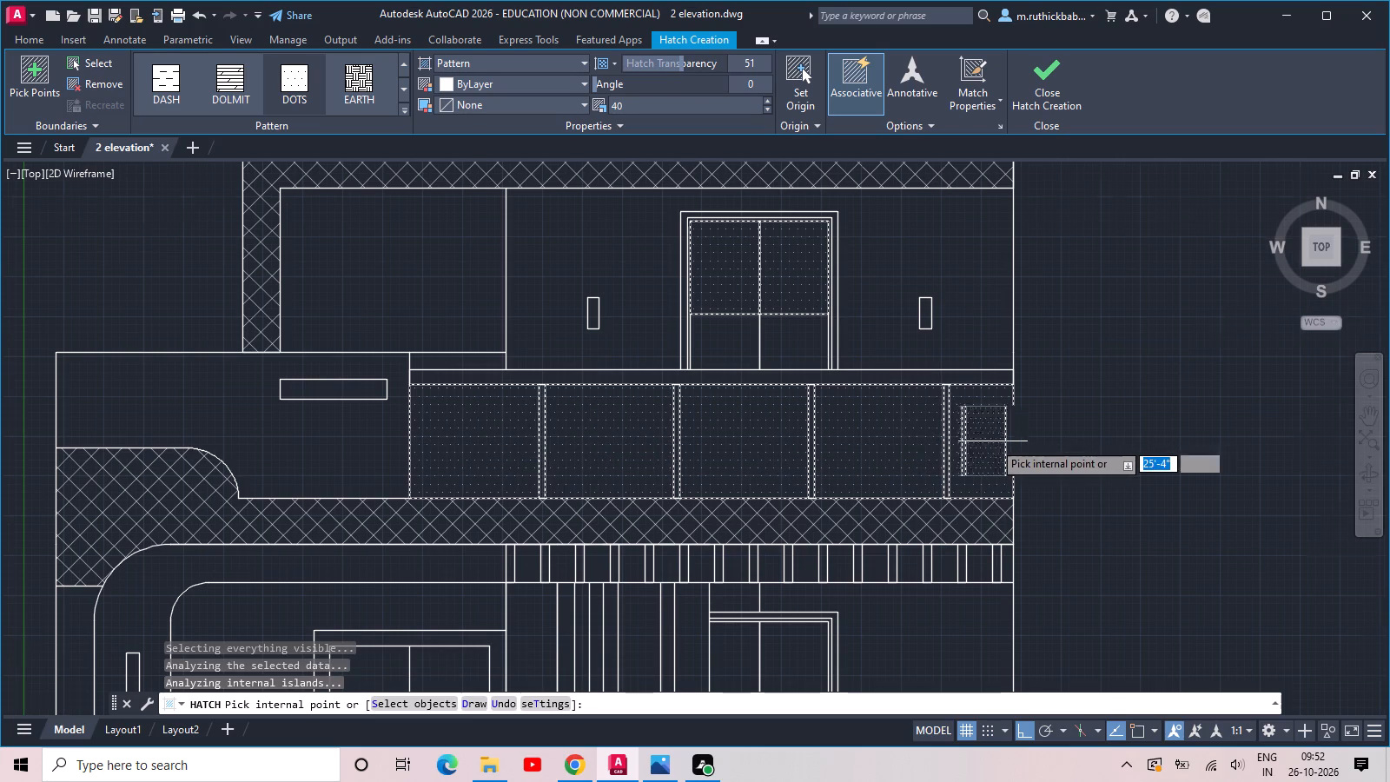
{"action": "middle_click_drag", "start_coordinate": [911, 555], "coordinate": [851, 393]}
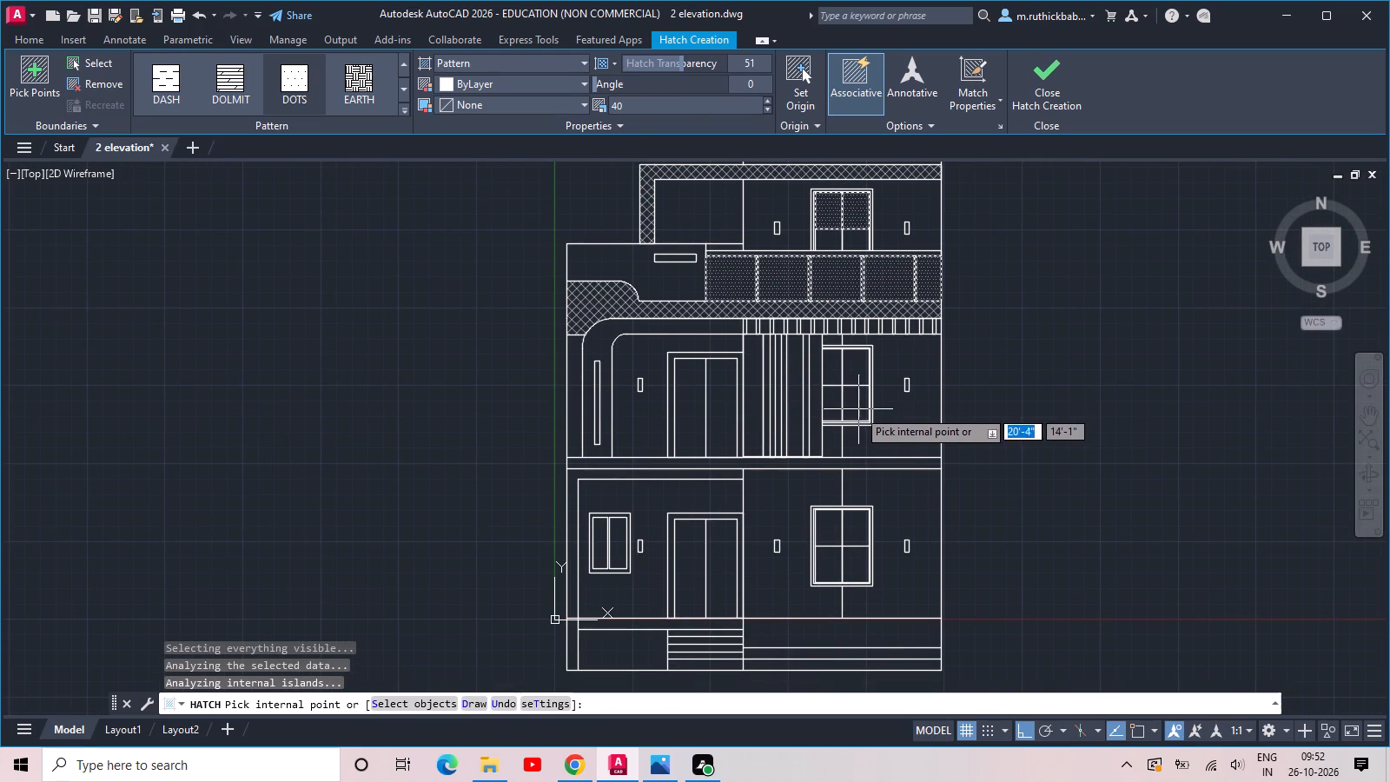
{"action": "middle_click_drag", "start_coordinate": [616, 429], "coordinate": [652, 404]}
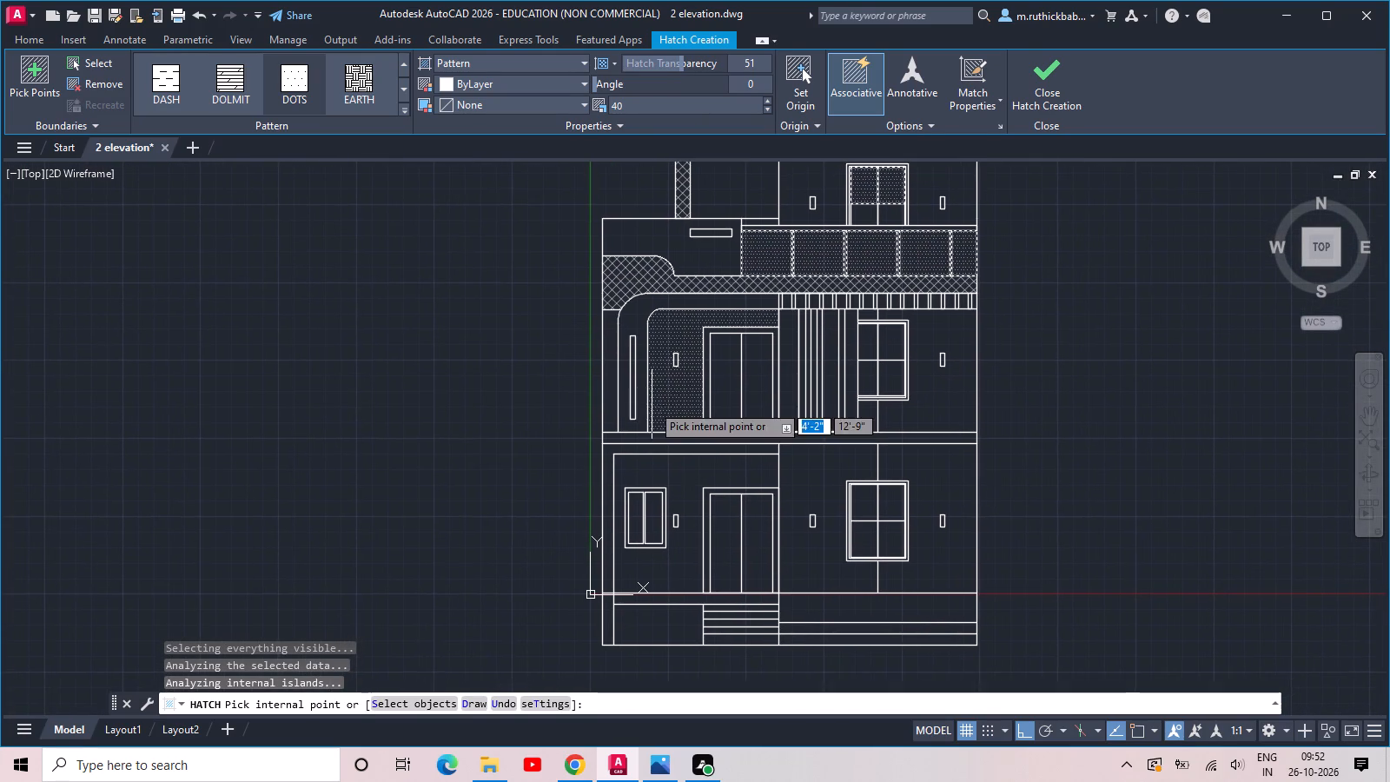
{"action": "key", "text": "Escape"}
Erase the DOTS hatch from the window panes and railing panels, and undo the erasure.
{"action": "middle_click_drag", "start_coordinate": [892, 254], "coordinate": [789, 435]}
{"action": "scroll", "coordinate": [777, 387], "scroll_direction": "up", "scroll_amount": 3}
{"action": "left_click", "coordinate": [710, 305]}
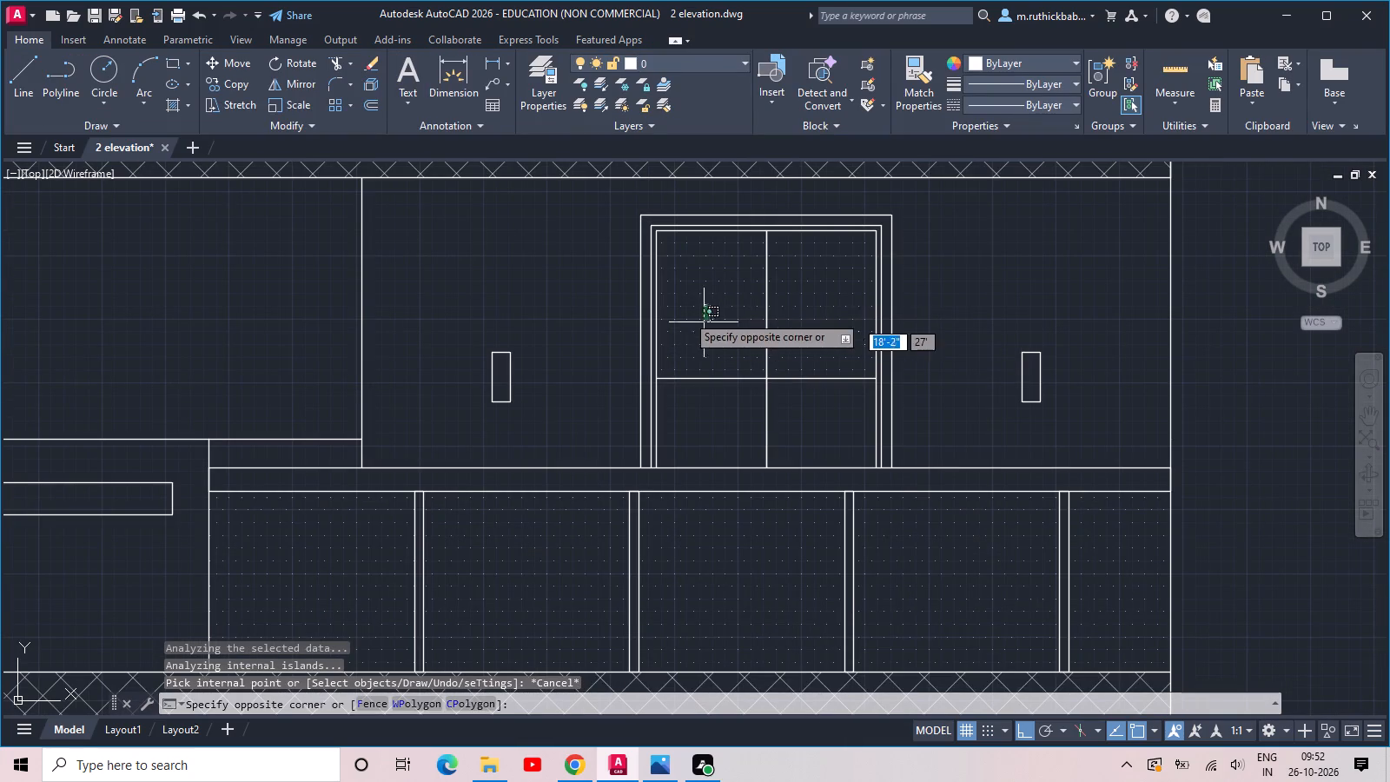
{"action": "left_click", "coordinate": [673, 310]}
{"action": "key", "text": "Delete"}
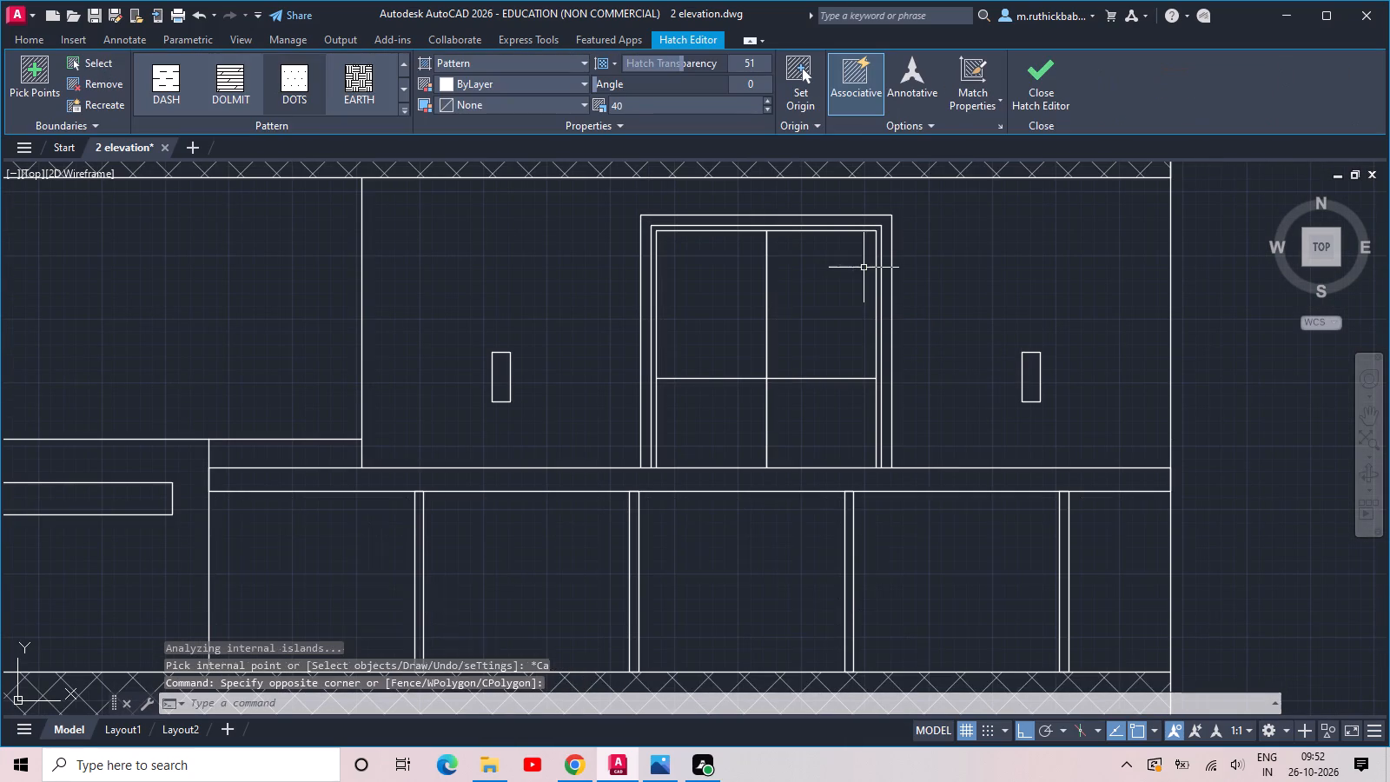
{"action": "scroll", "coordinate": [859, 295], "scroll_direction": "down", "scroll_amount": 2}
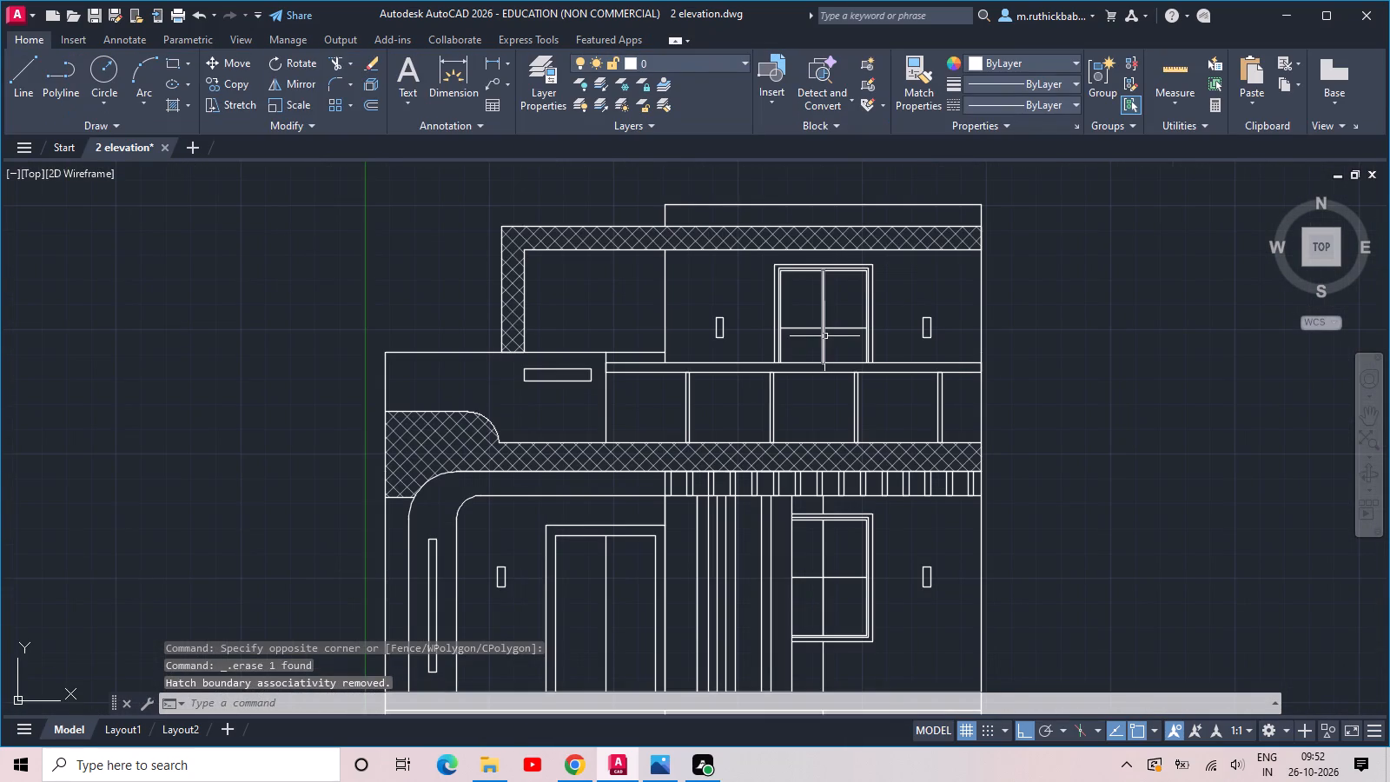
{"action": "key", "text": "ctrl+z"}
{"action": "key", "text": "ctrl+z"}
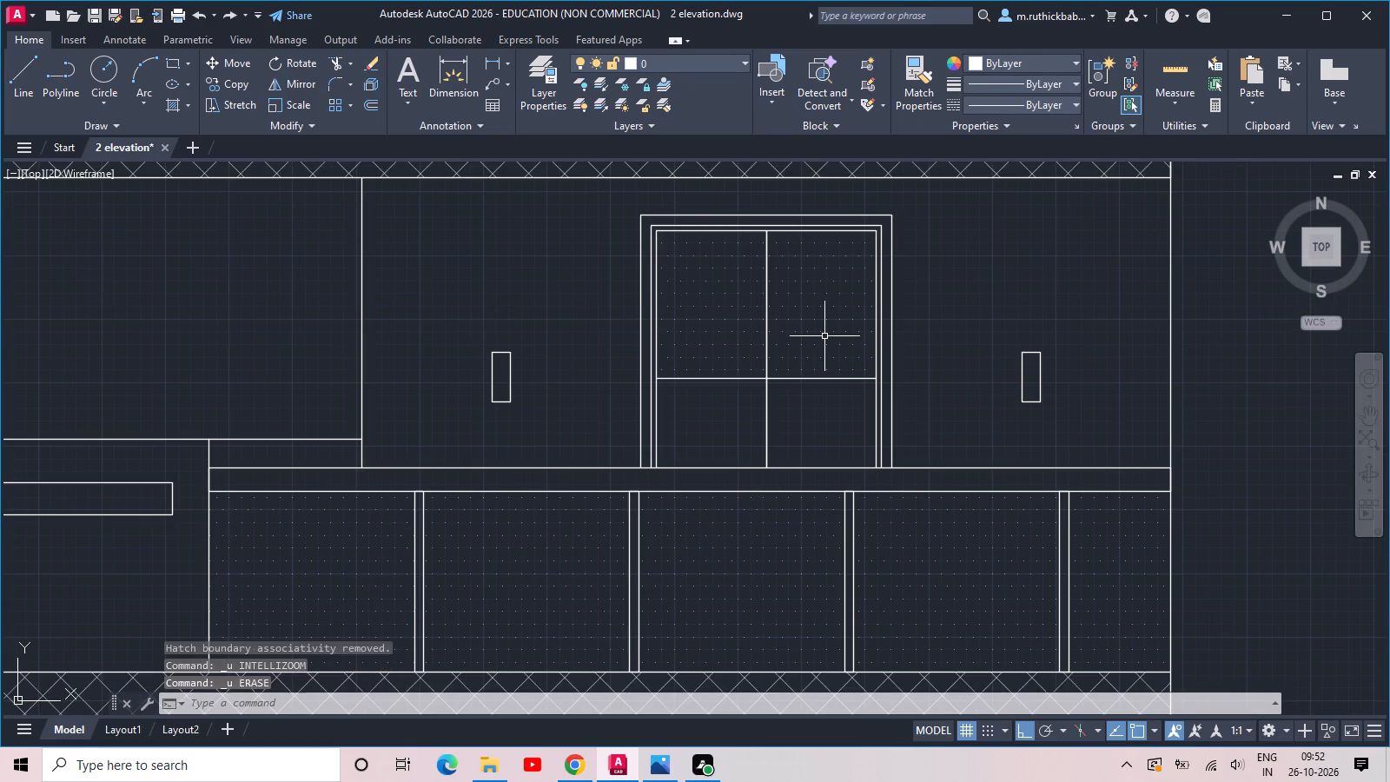
Explode the DOTS hatch covering the top room's window panes and the railing panels.
{"action": "left_click", "coordinate": [824, 336]}
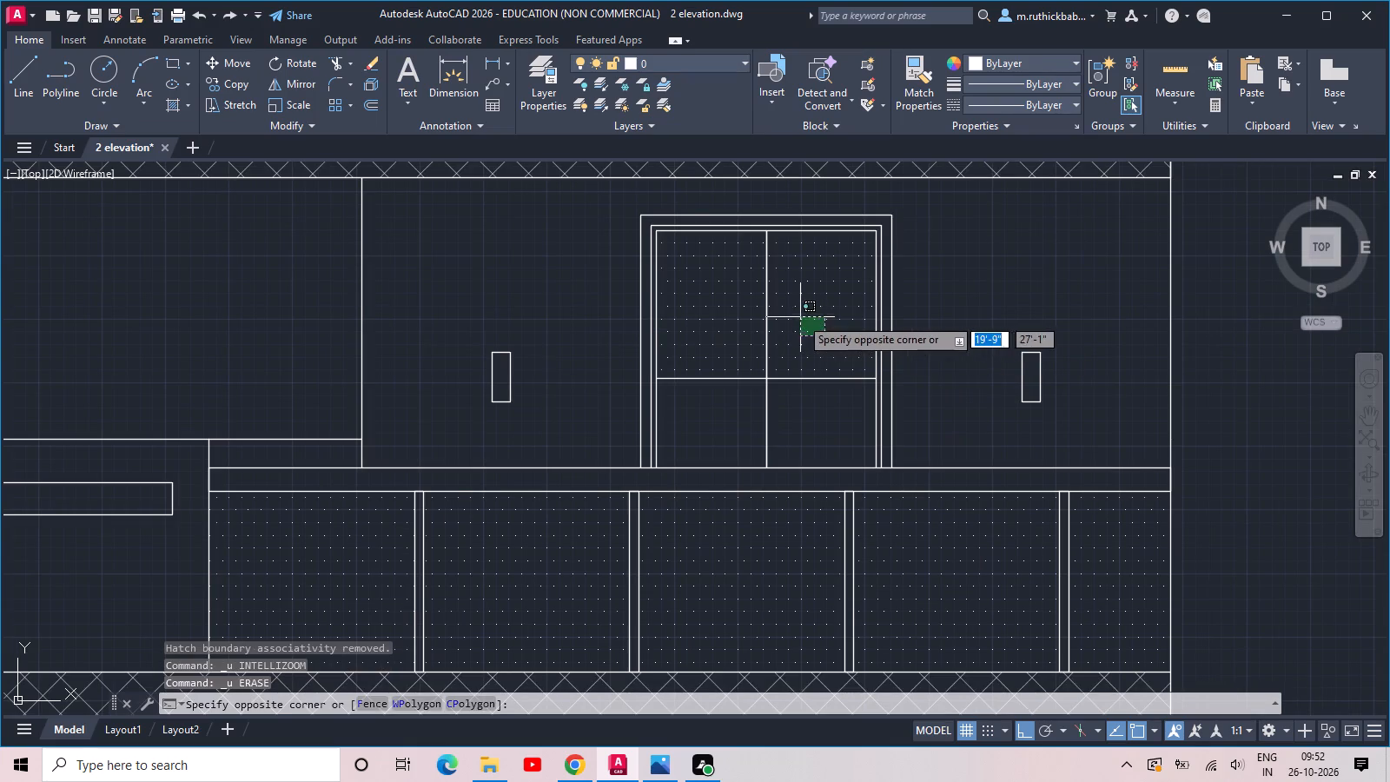
{"action": "left_click", "coordinate": [800, 317]}
{"action": "type", "text": "x"}
{"action": "key", "text": "space"}
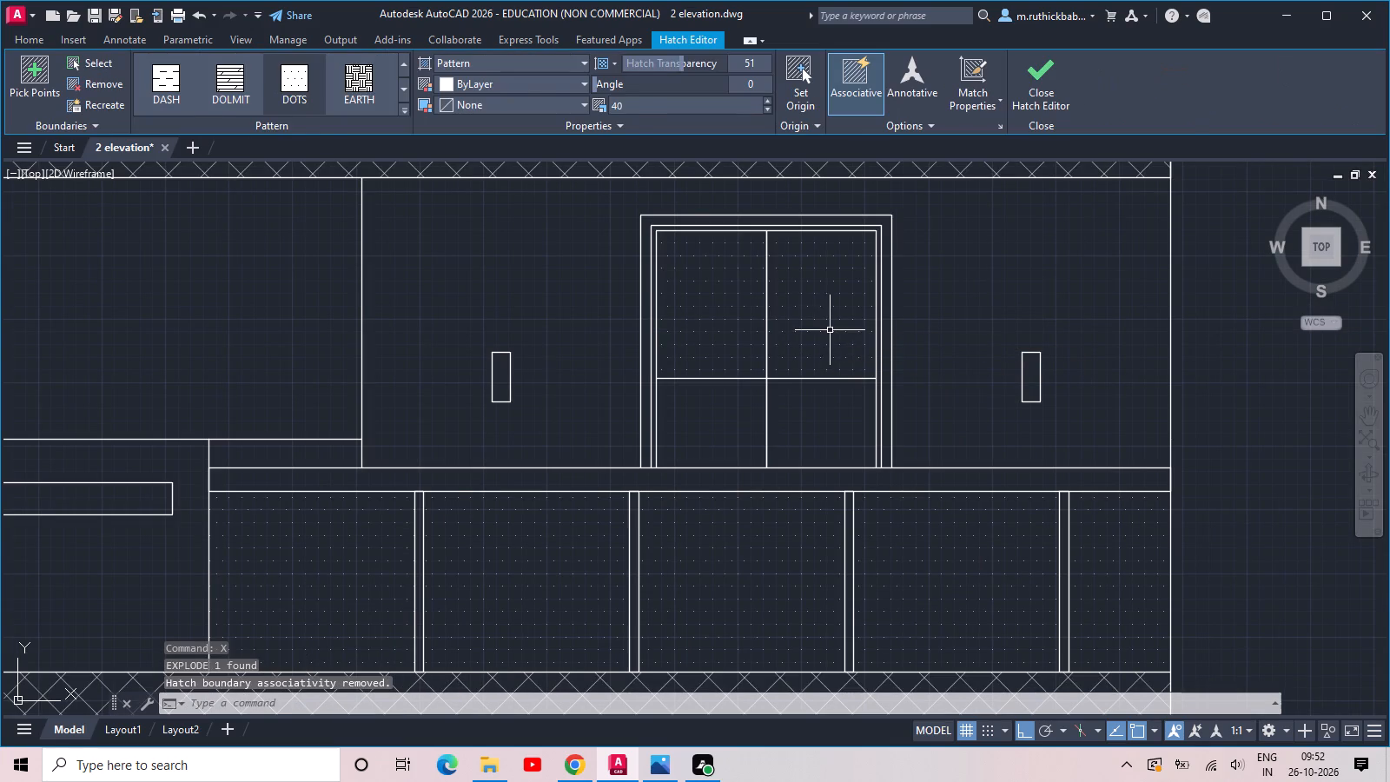
Erase the exploded DOTS dots from the two upper panes of the top room's window.
{"action": "left_click", "coordinate": [830, 337]}
{"action": "left_click", "coordinate": [795, 298]}
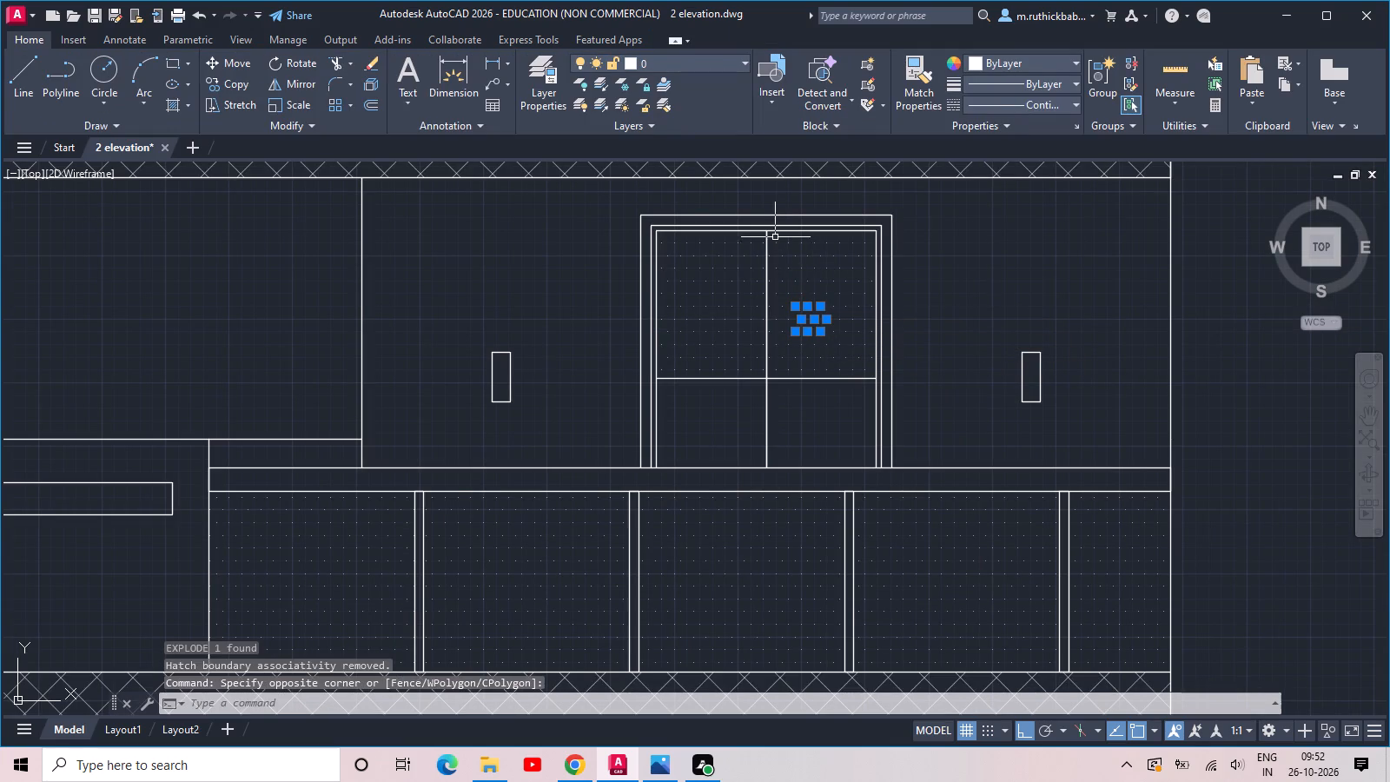
{"action": "scroll", "coordinate": [768, 241], "scroll_direction": "up", "scroll_amount": 2}
{"action": "left_click_drag", "start_coordinate": [772, 217], "coordinate": [775, 231]}
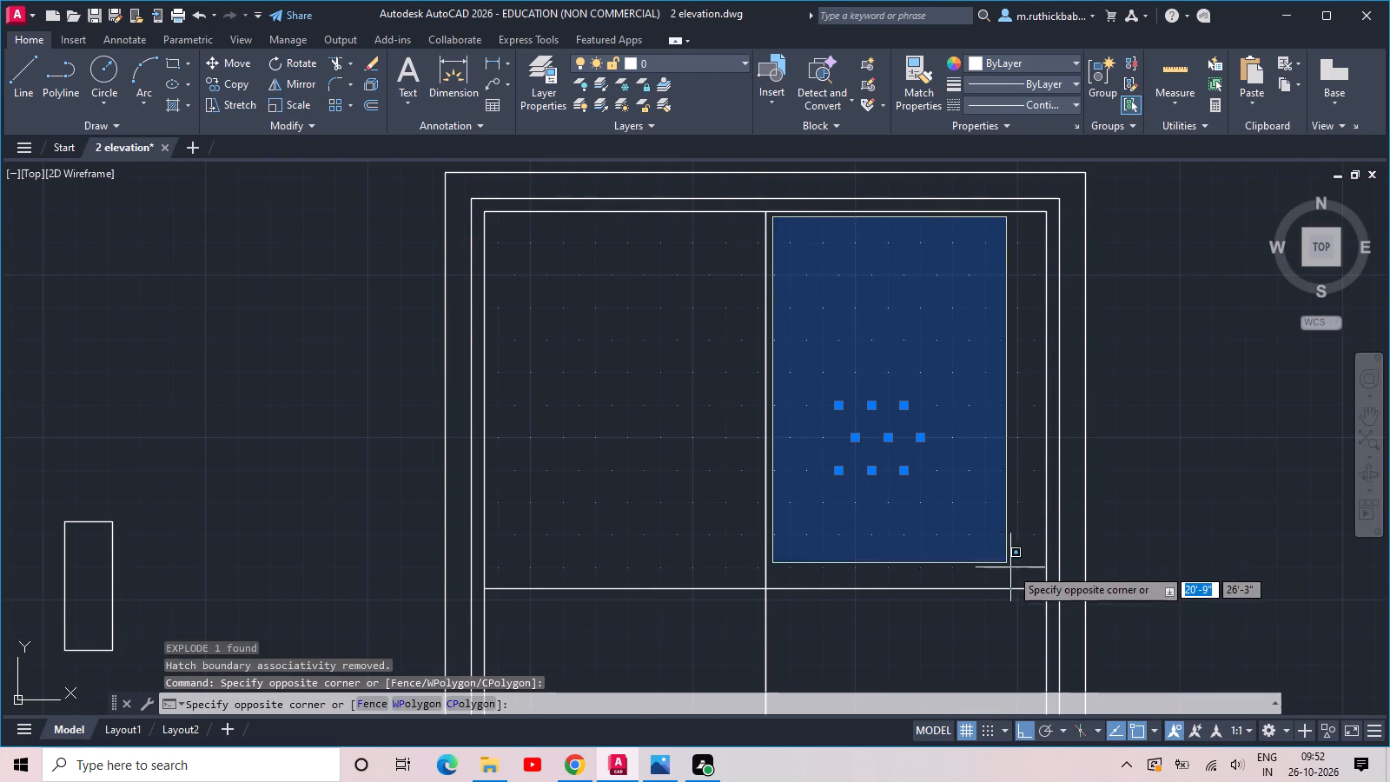
{"action": "left_click", "coordinate": [1041, 582]}
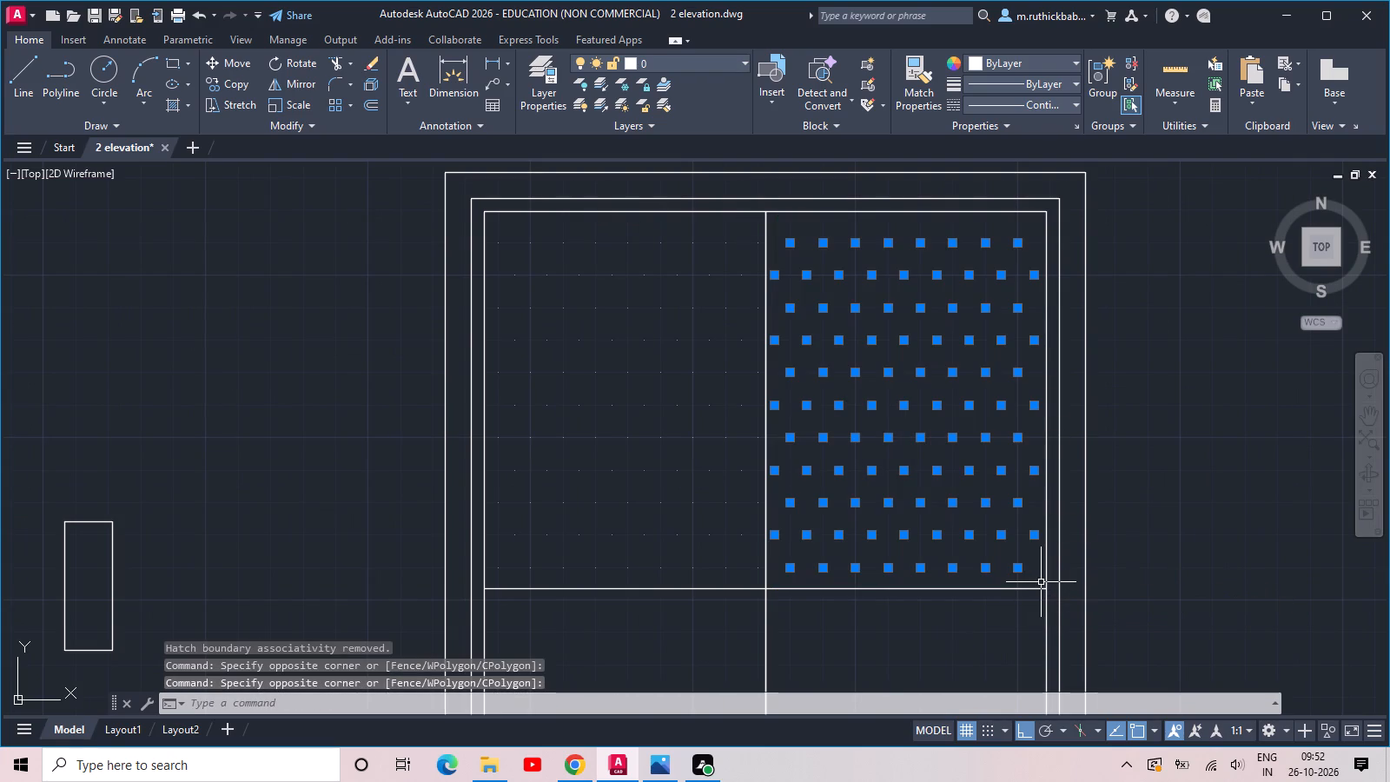
{"action": "key", "text": "Delete"}
{"action": "left_click", "coordinate": [488, 227]}
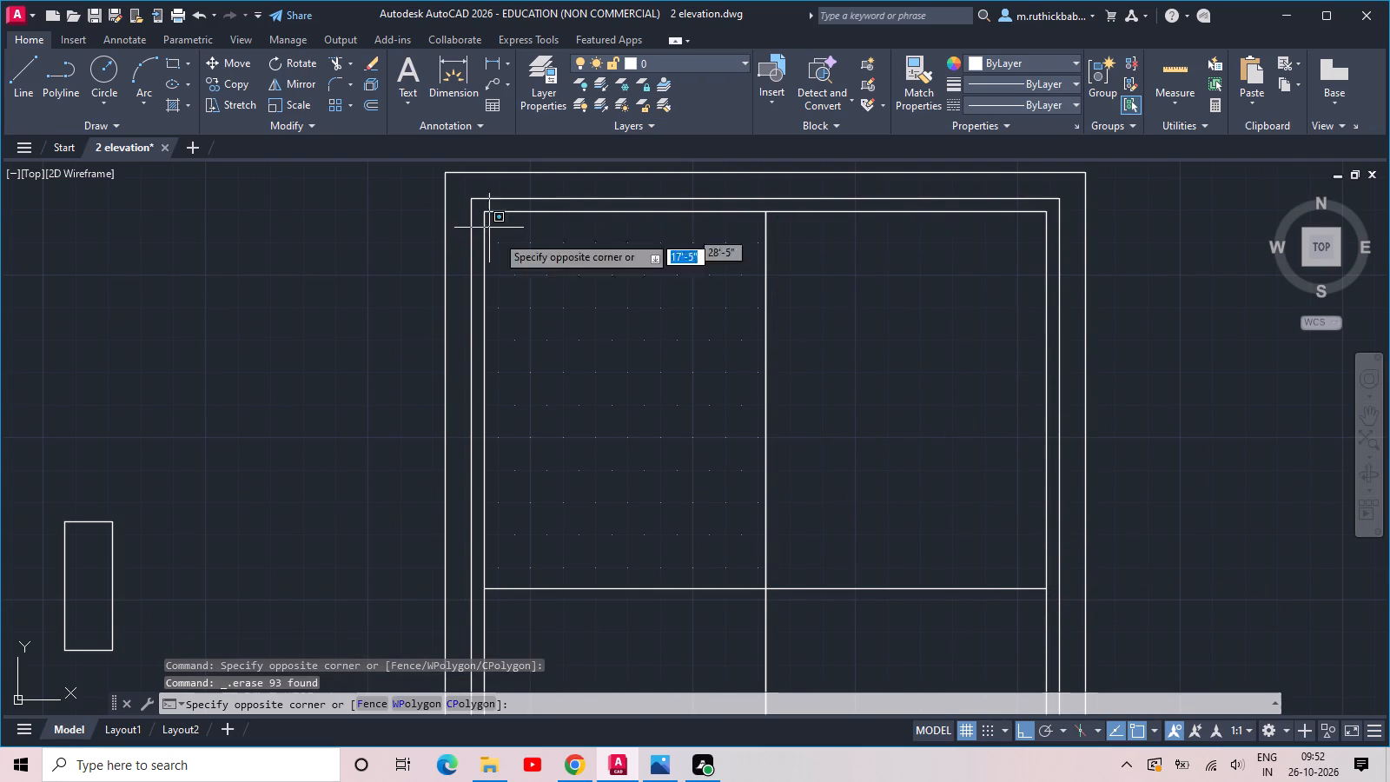
{"action": "left_click", "coordinate": [763, 580]}
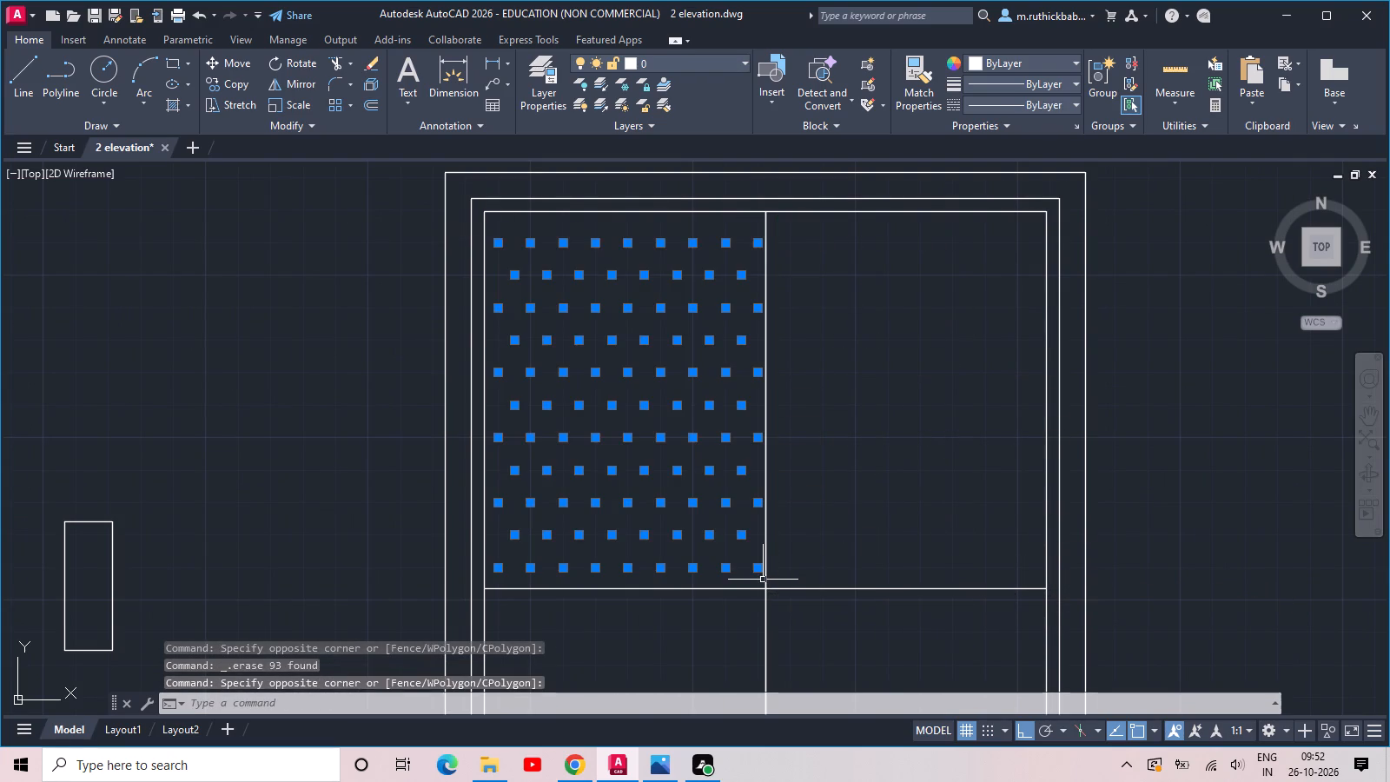
{"action": "key", "text": "Delete"}
Copy the upper railing's handrail and end post from its lower corner to the first-floor slab, beside the vertical slats.
{"action": "scroll", "coordinate": [763, 567], "scroll_direction": "down", "scroll_amount": 4}
{"action": "middle_click_drag", "start_coordinate": [771, 520], "coordinate": [793, 413]}
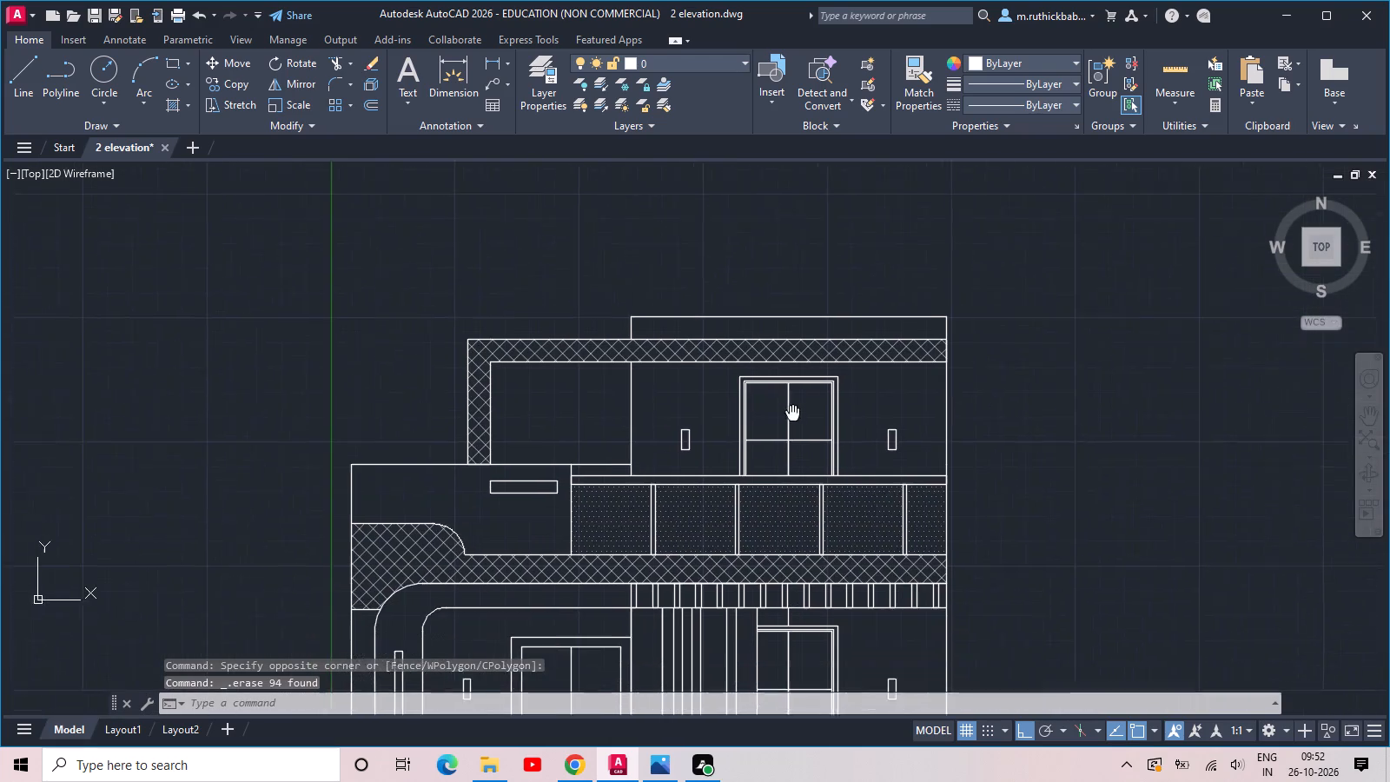
{"action": "middle_click_drag", "start_coordinate": [793, 413], "coordinate": [798, 388]}
{"action": "middle_click_drag", "start_coordinate": [778, 508], "coordinate": [797, 288]}
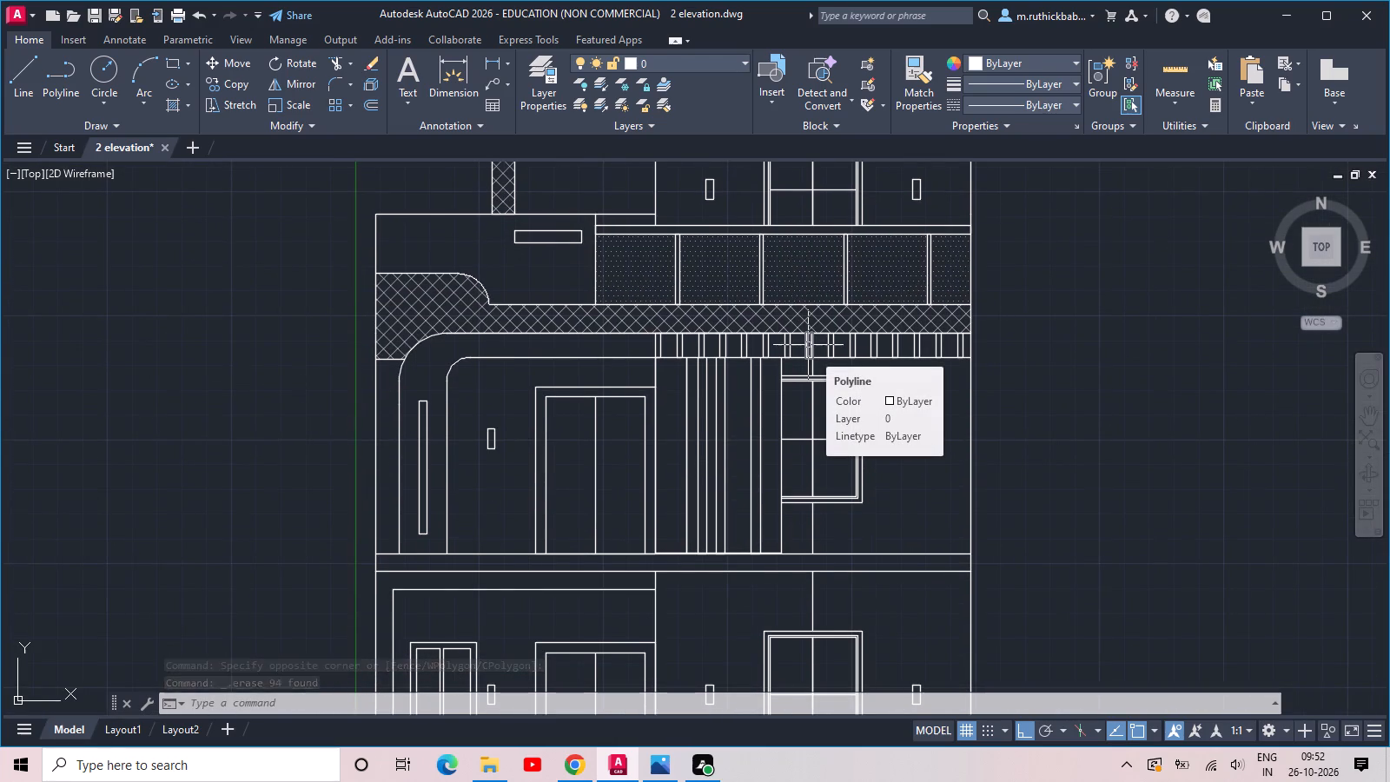
{"action": "left_click", "coordinate": [951, 249]}
{"action": "left_click", "coordinate": [930, 221]}
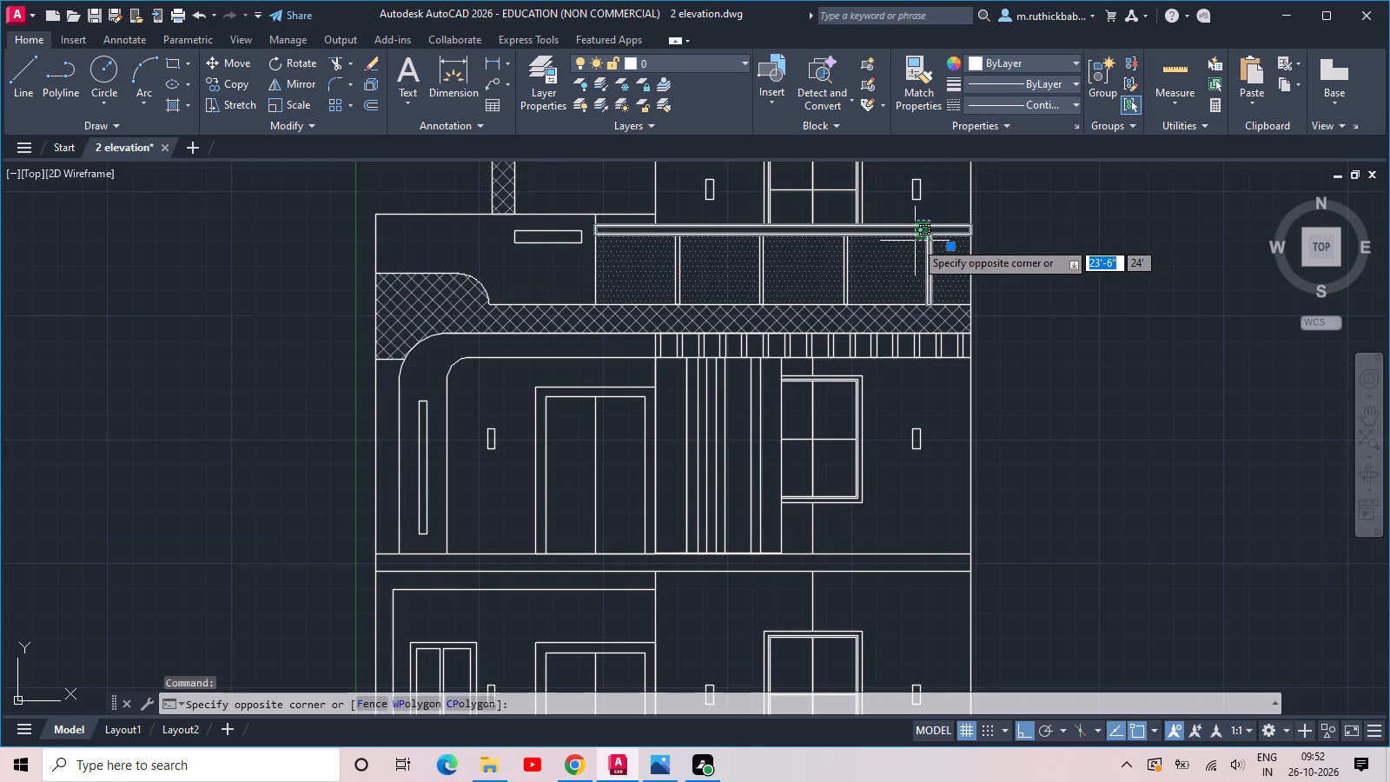
{"action": "left_click", "coordinate": [915, 238]}
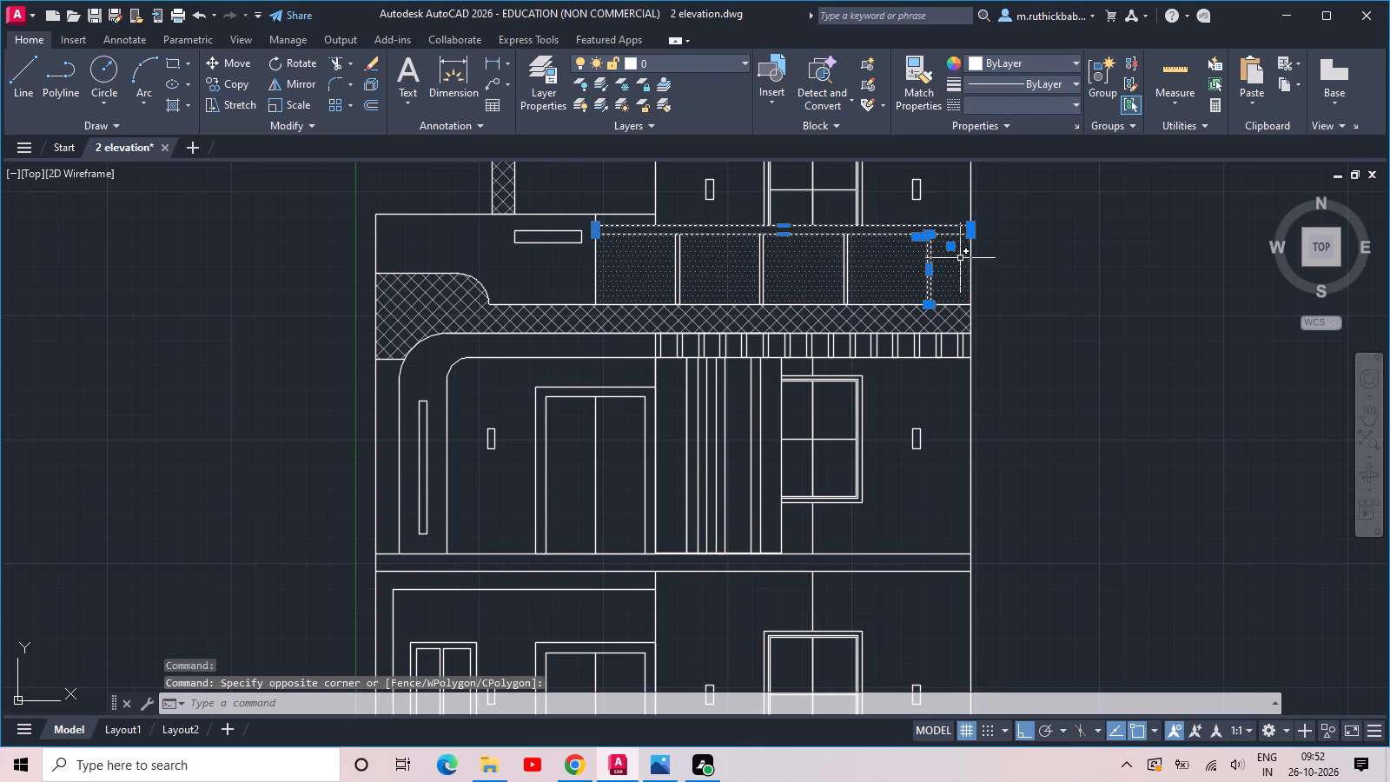
{"action": "type", "text": "co"}
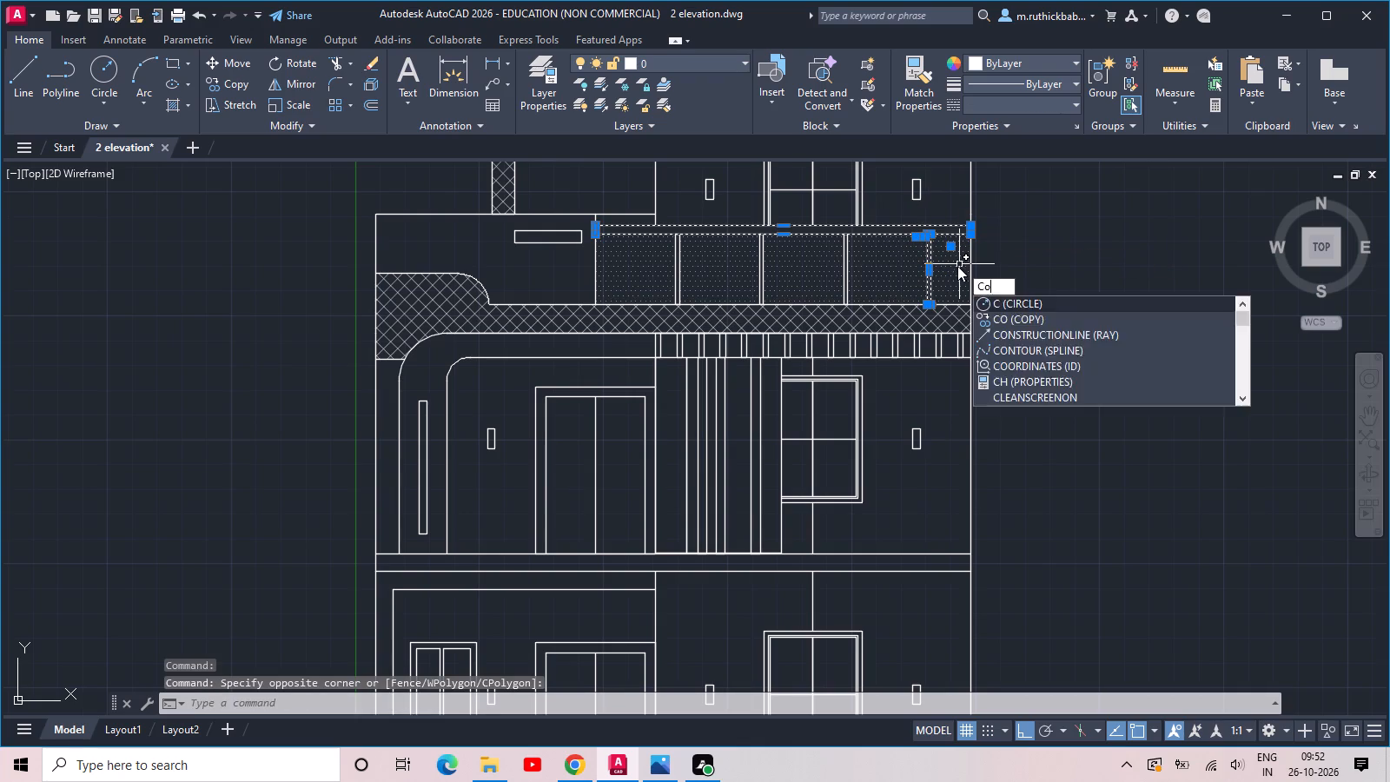
{"action": "key", "text": "space"}
{"action": "left_click", "coordinate": [969, 308]}
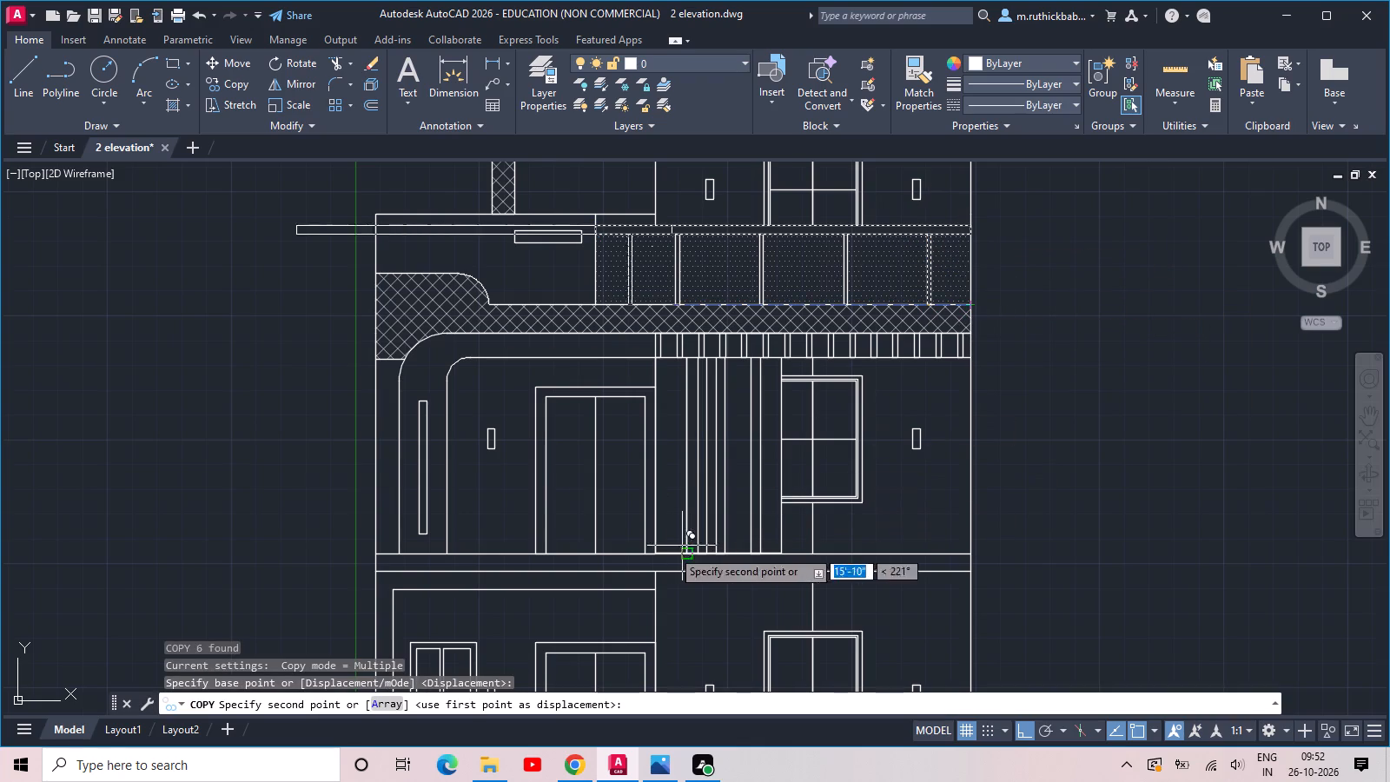
{"action": "middle_click_drag", "start_coordinate": [658, 547], "coordinate": [734, 461]}
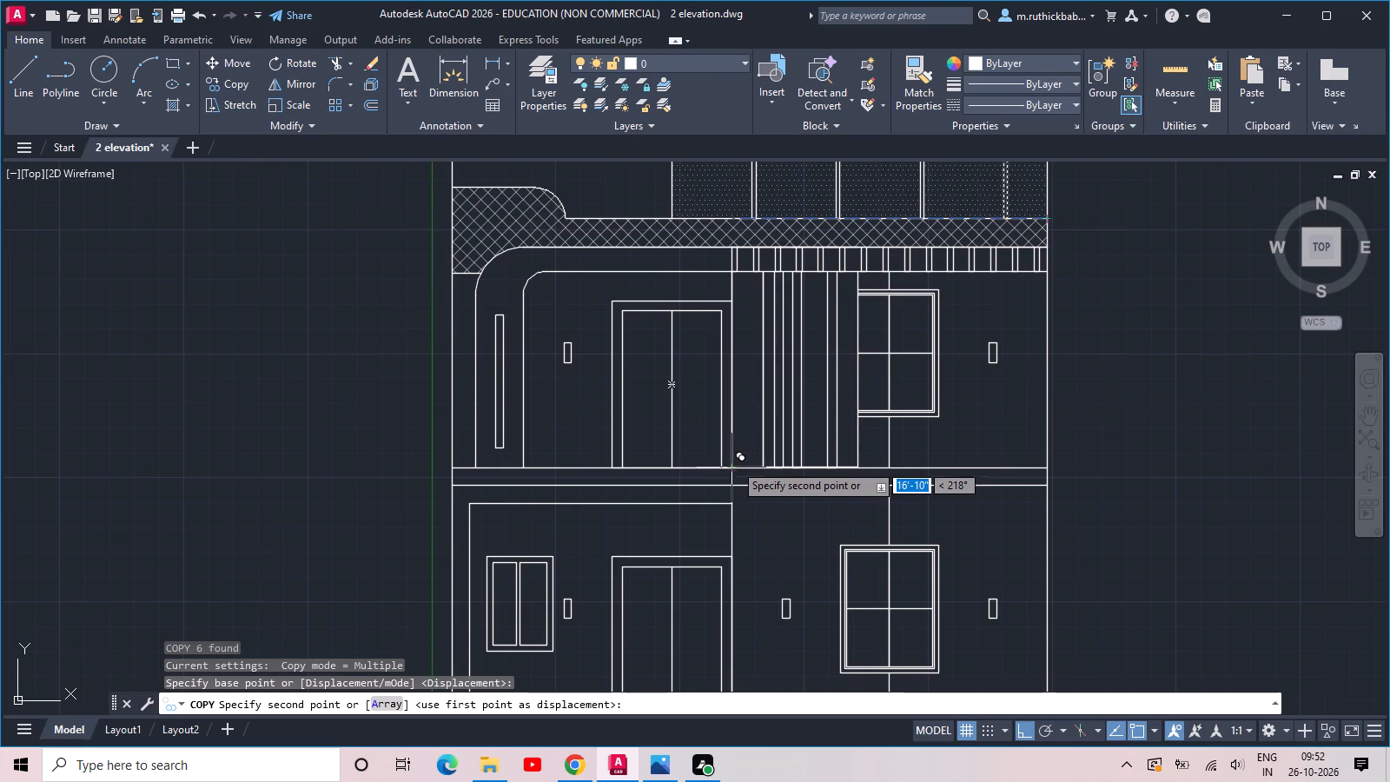
{"action": "left_click", "coordinate": [734, 469]}
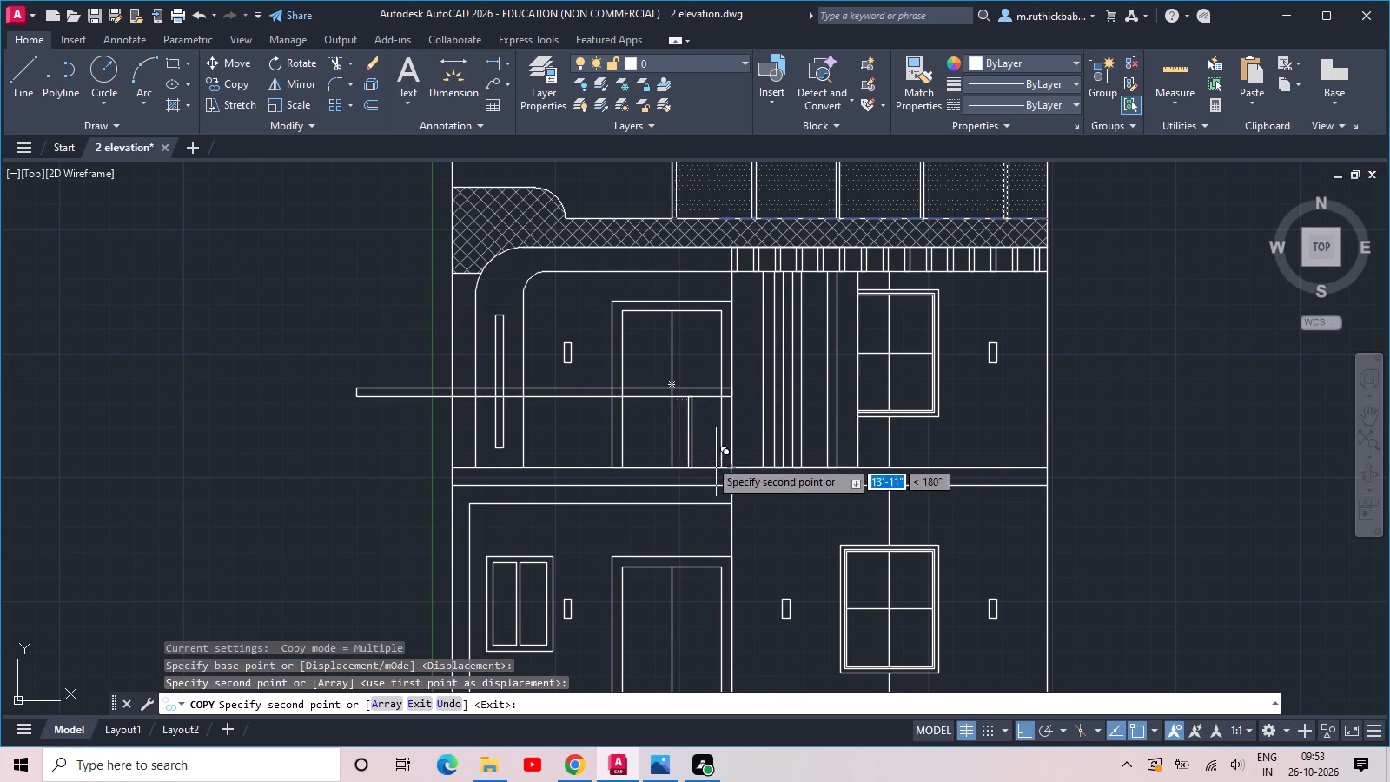
{"action": "key", "text": "Escape"}
Trim the copied handrail at the curved band's inner edge and at the door's inner jamb line beside the slats.
{"action": "scroll", "coordinate": [616, 431], "scroll_direction": "up", "scroll_amount": 2}
{"action": "middle_click_drag", "start_coordinate": [554, 415], "coordinate": [744, 474]}
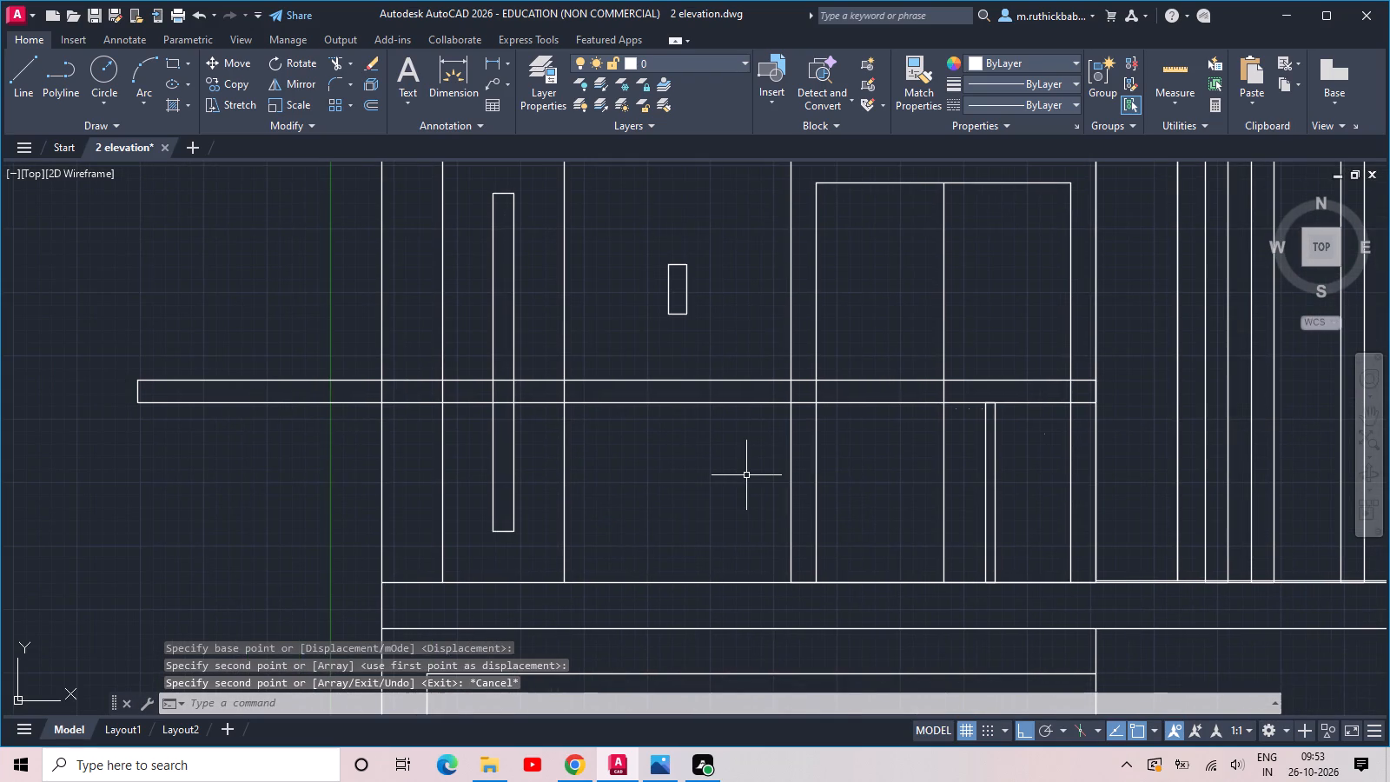
{"action": "type", "text": "tr"}
{"action": "key", "text": "space"}
{"action": "left_click", "coordinate": [564, 426]}
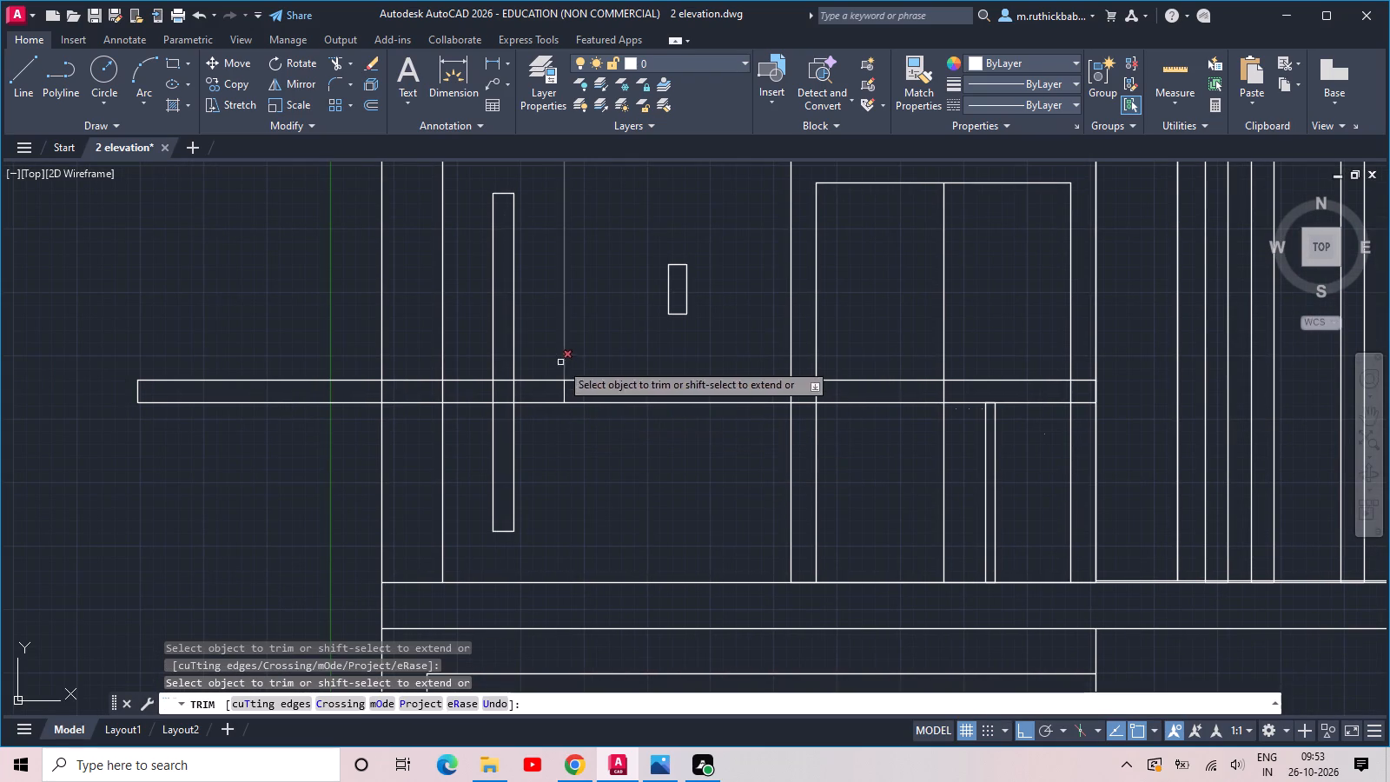
{"action": "key", "text": "ctrl+z"}
{"action": "left_click", "coordinate": [539, 422]}
{"action": "left_click", "coordinate": [539, 351]}
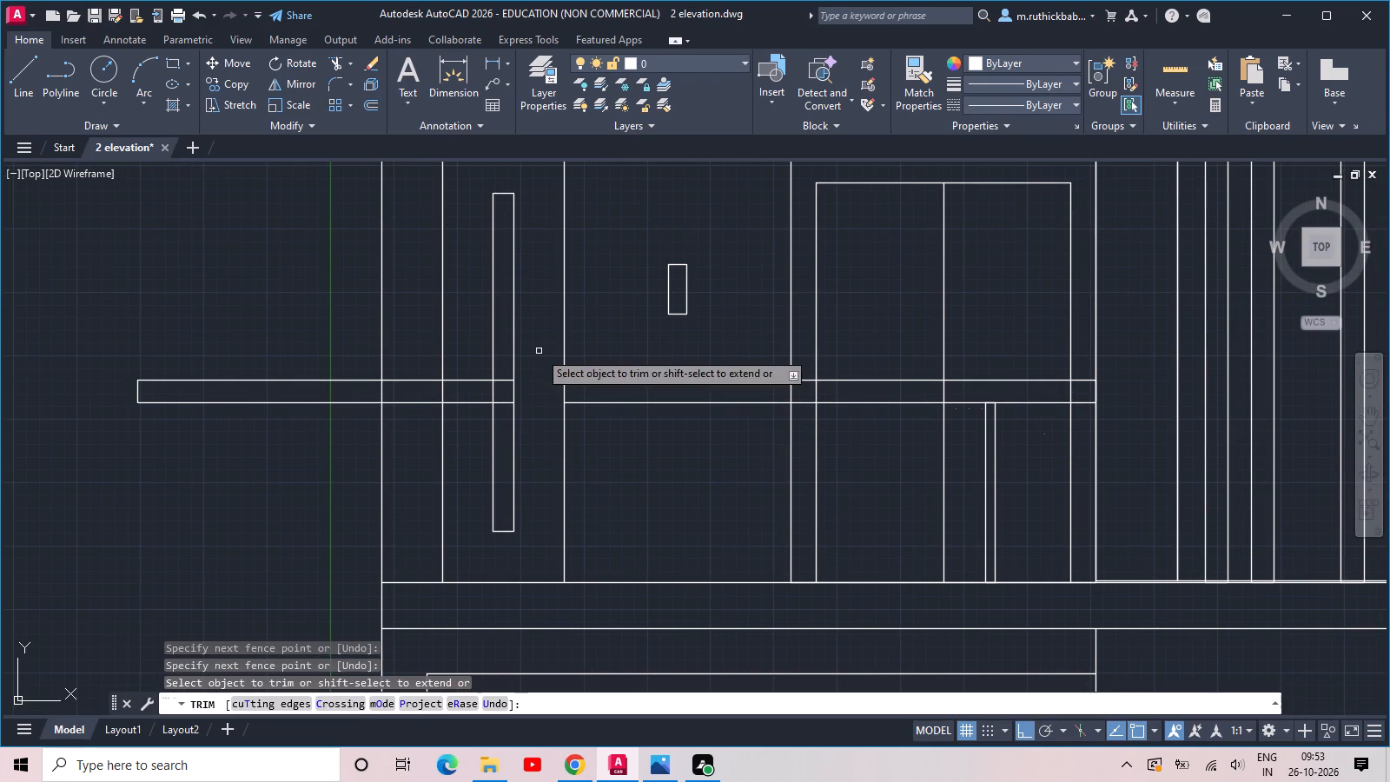
{"action": "left_click", "coordinate": [1086, 428]}
{"action": "left_click", "coordinate": [1094, 361]}
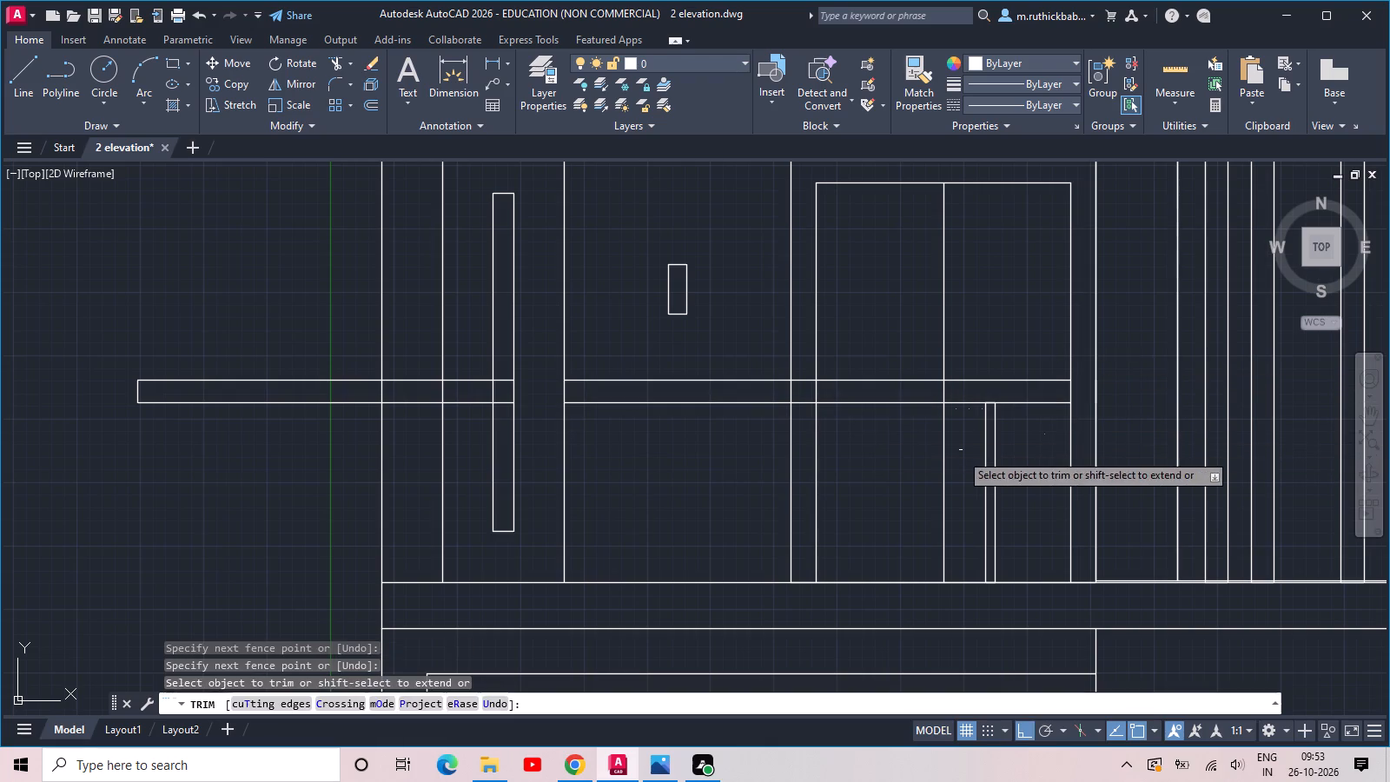
Trim away the first-floor door lines that run below and through the copied handrail.
{"action": "left_click", "coordinate": [958, 452]}
{"action": "left_click", "coordinate": [764, 452]}
{"action": "left_click", "coordinate": [979, 400]}
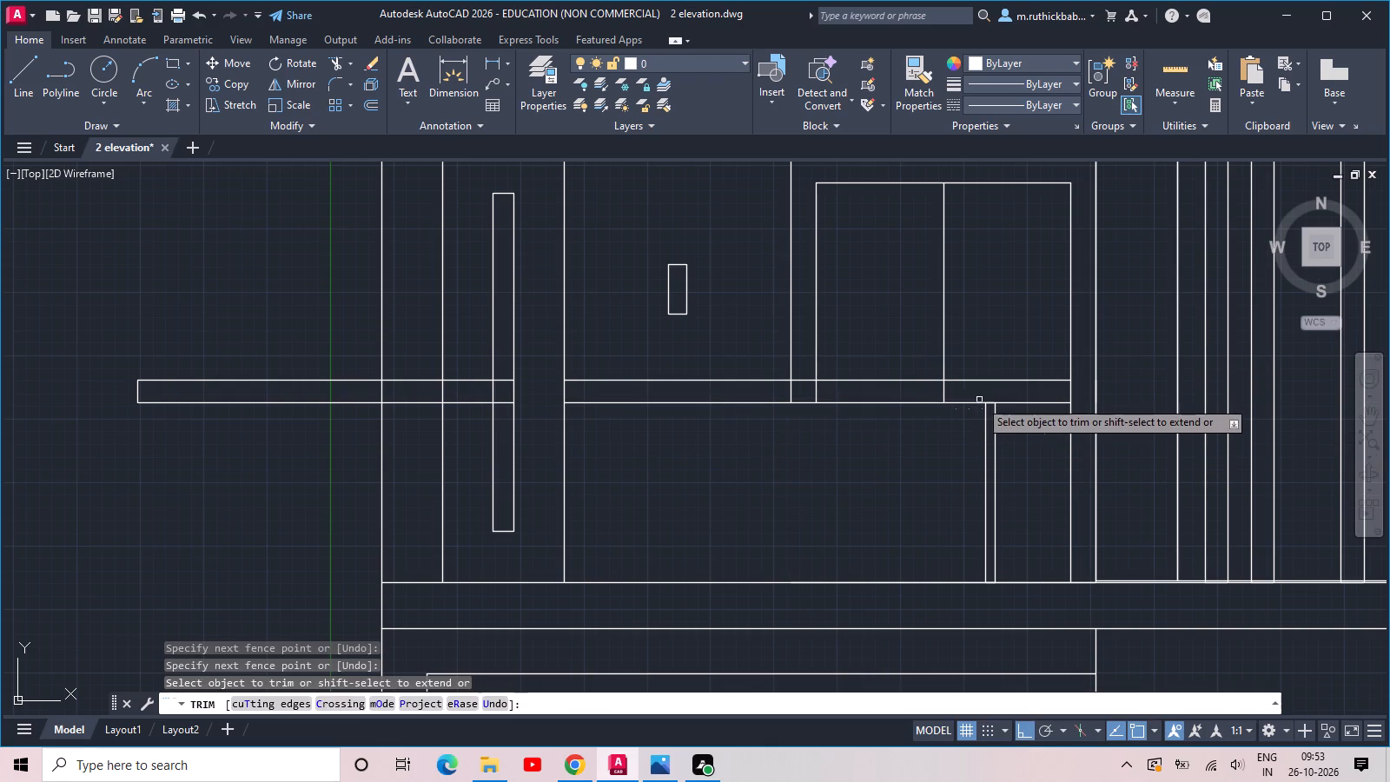
{"action": "left_click", "coordinate": [781, 395]}
{"action": "key", "text": "Escape"}
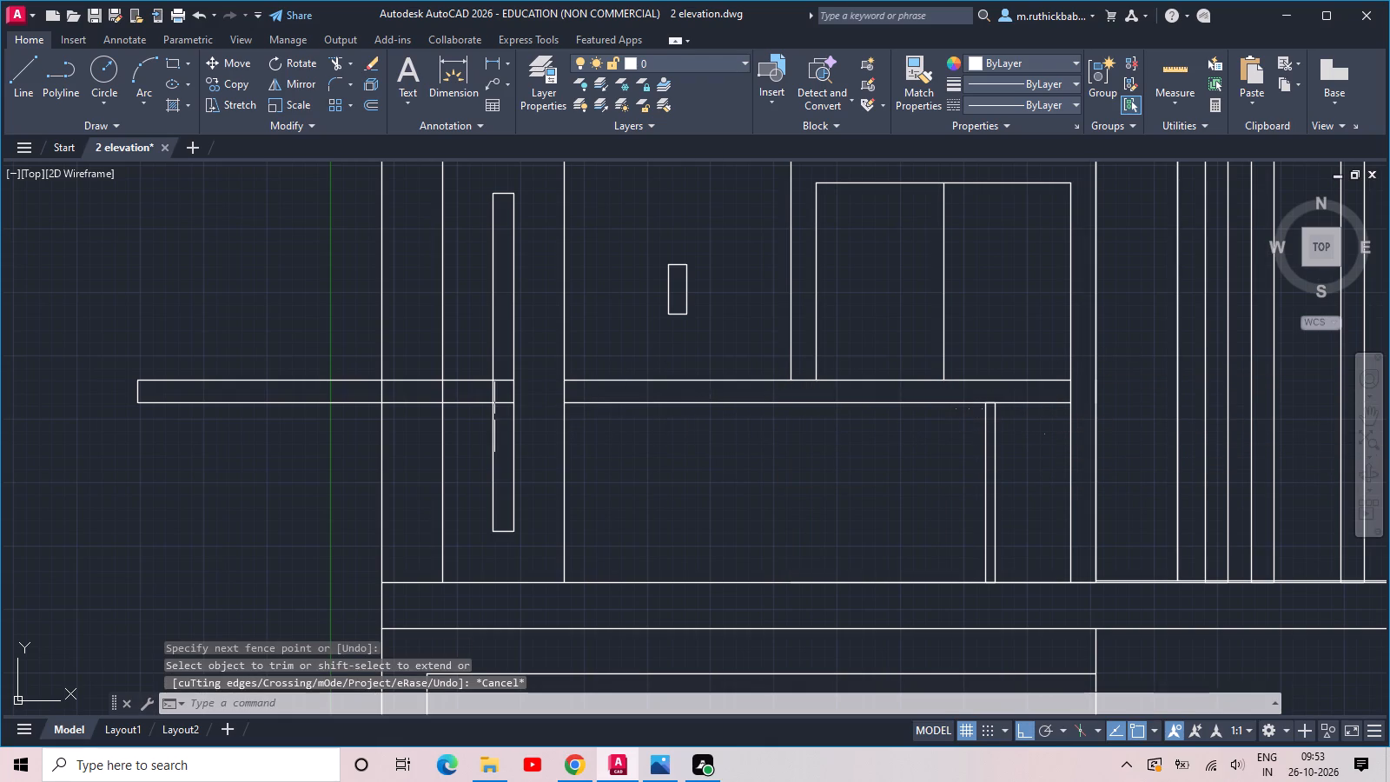
Erase the leftover handrail piece crossing the curved band's leg and the outer wall.
{"action": "left_click_drag", "start_coordinate": [480, 414], "coordinate": [475, 402]}
{"action": "left_click", "coordinate": [450, 353]}
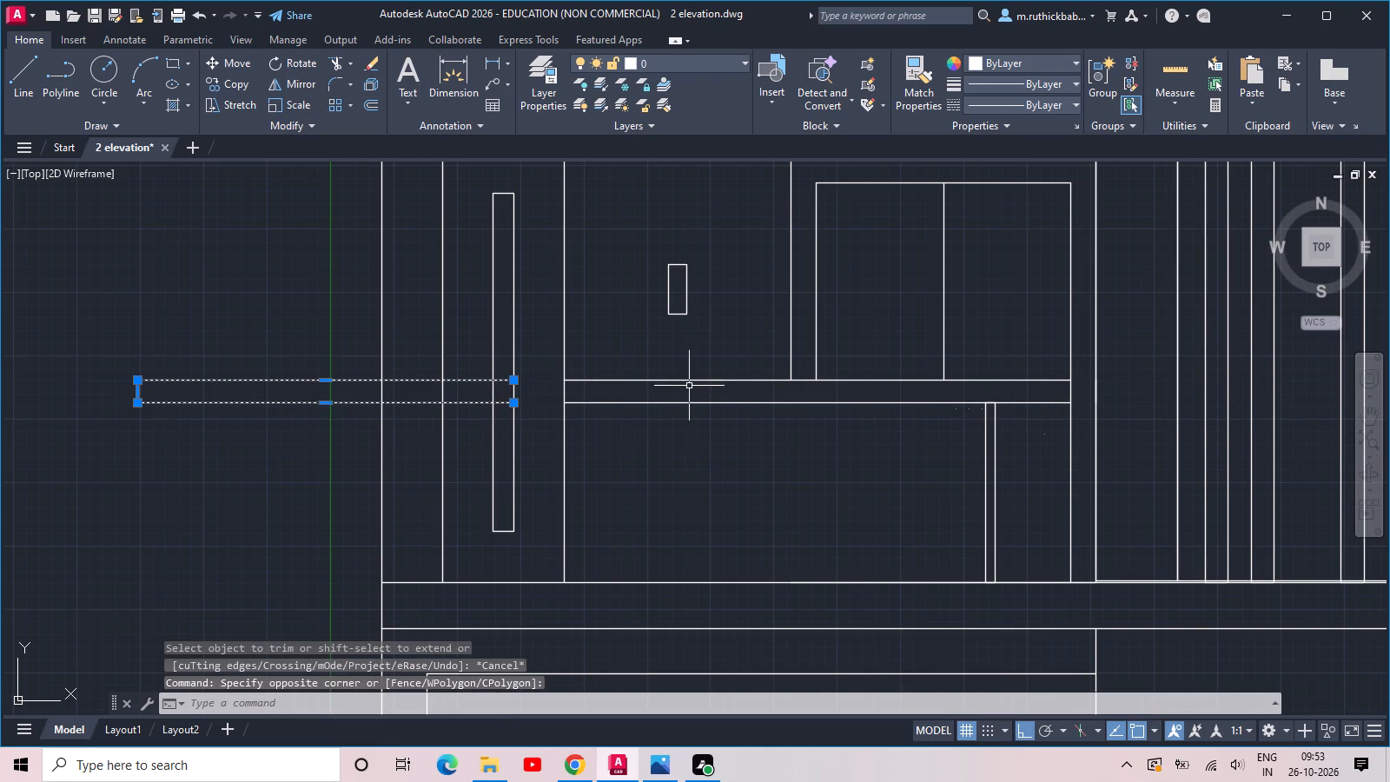
{"action": "key", "text": "Delete"}
Copy the railing post three times along the first-floor balcony at 1'-10" spacing.
{"action": "type", "text": "co"}
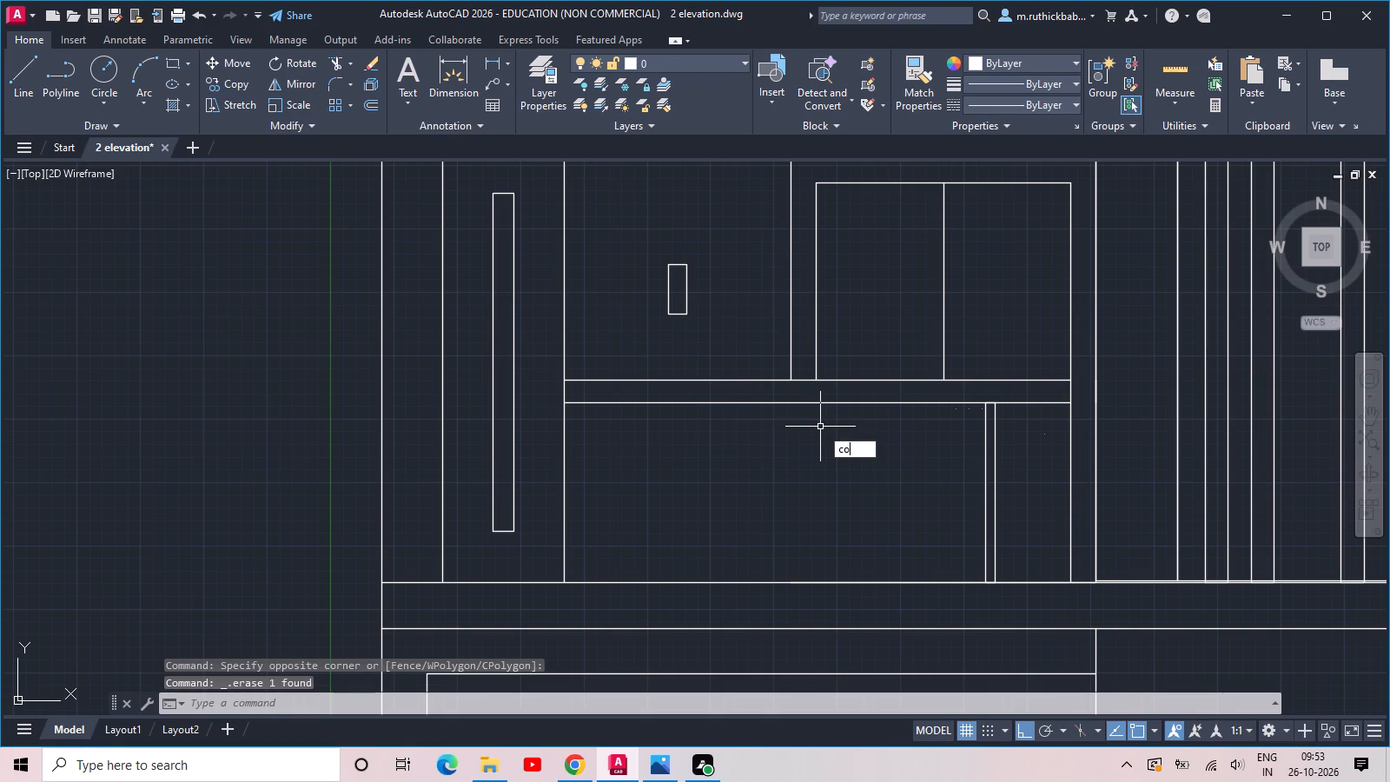
{"action": "key", "text": "space"}
{"action": "left_click", "coordinate": [1019, 516]}
{"action": "left_click", "coordinate": [925, 540]}
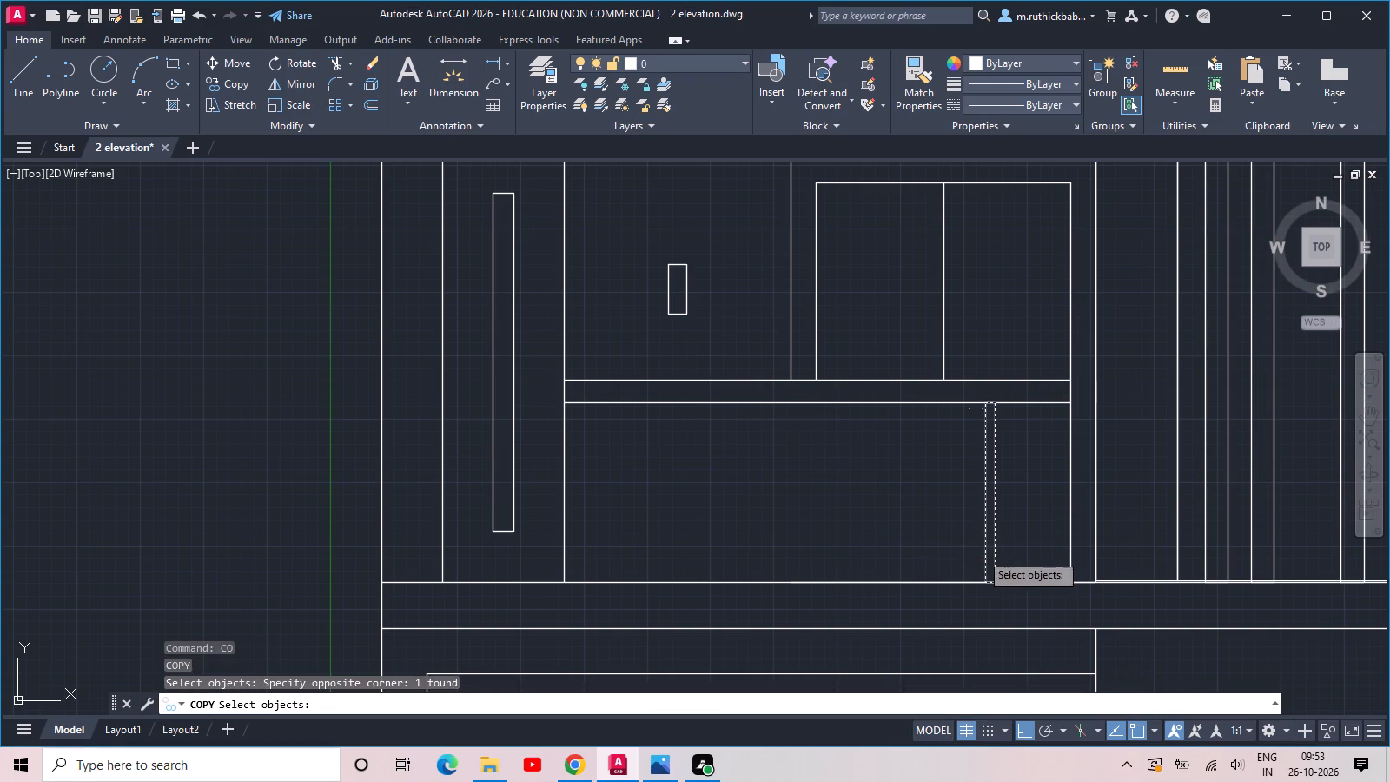
{"action": "key", "text": "space"}
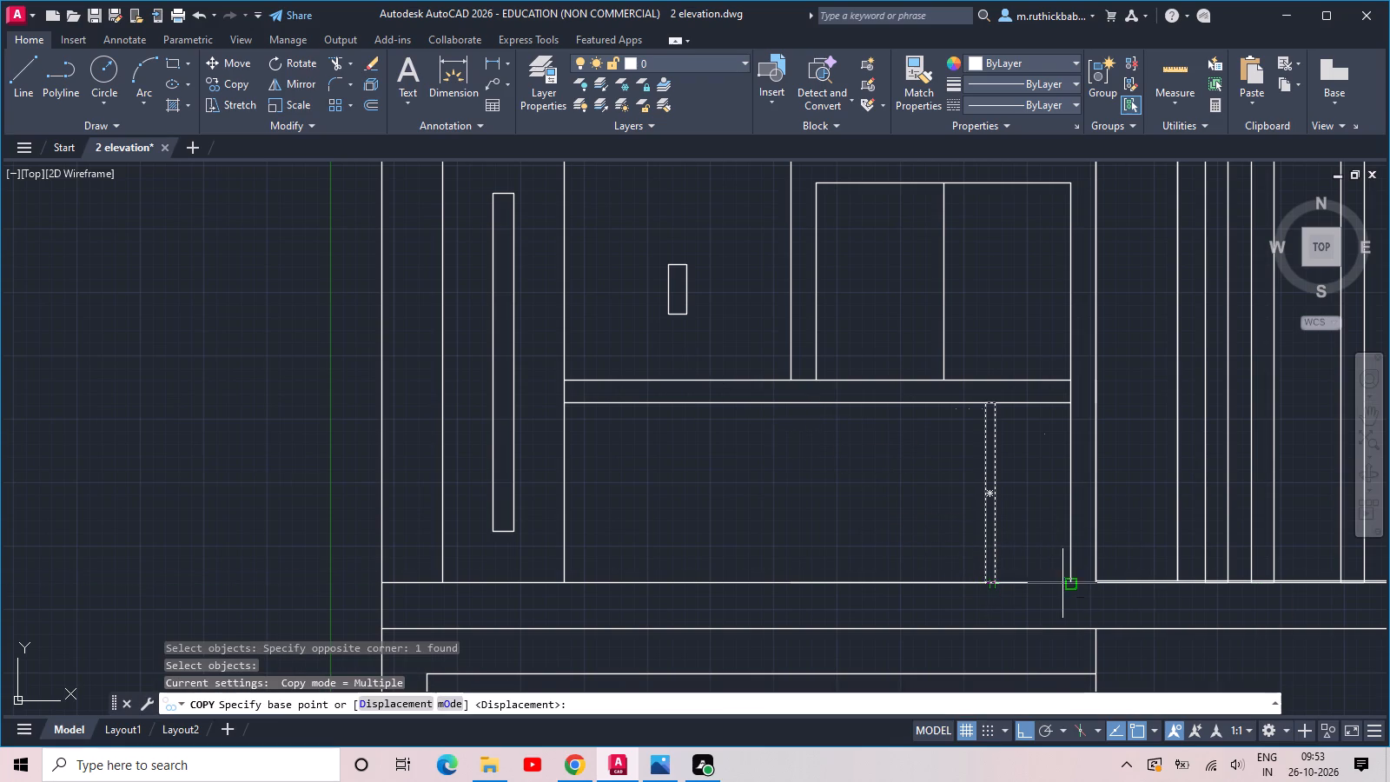
{"action": "left_click", "coordinate": [1098, 582]}
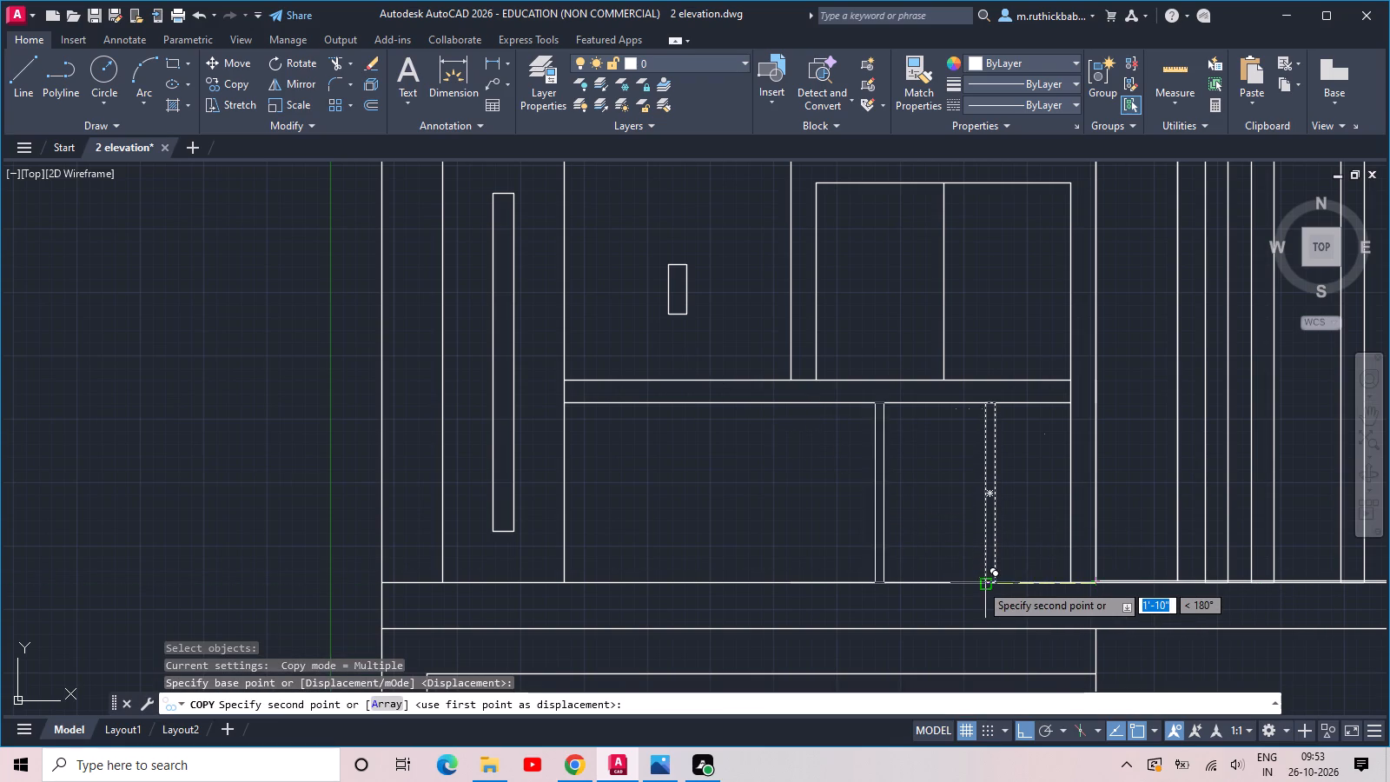
{"action": "left_click", "coordinate": [985, 585]}
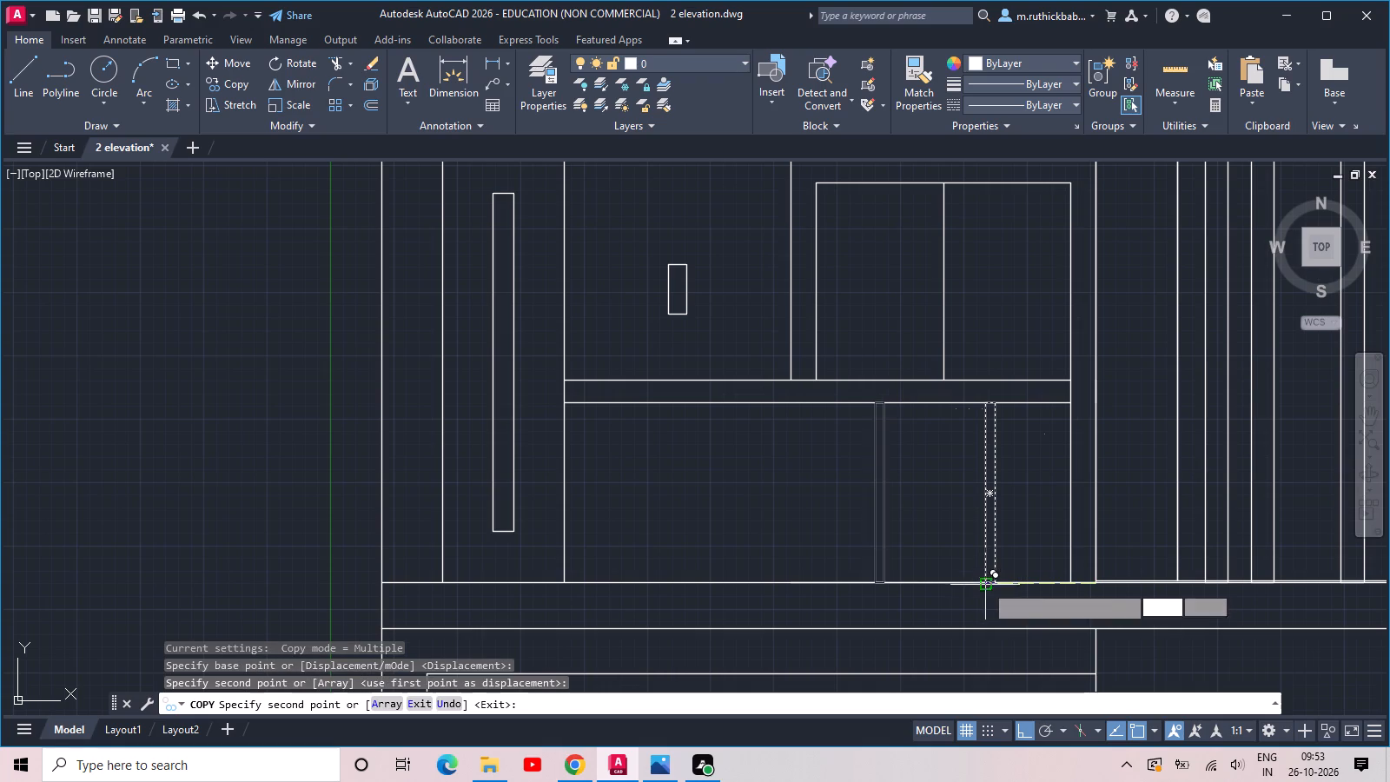
{"action": "left_click", "coordinate": [871, 580]}
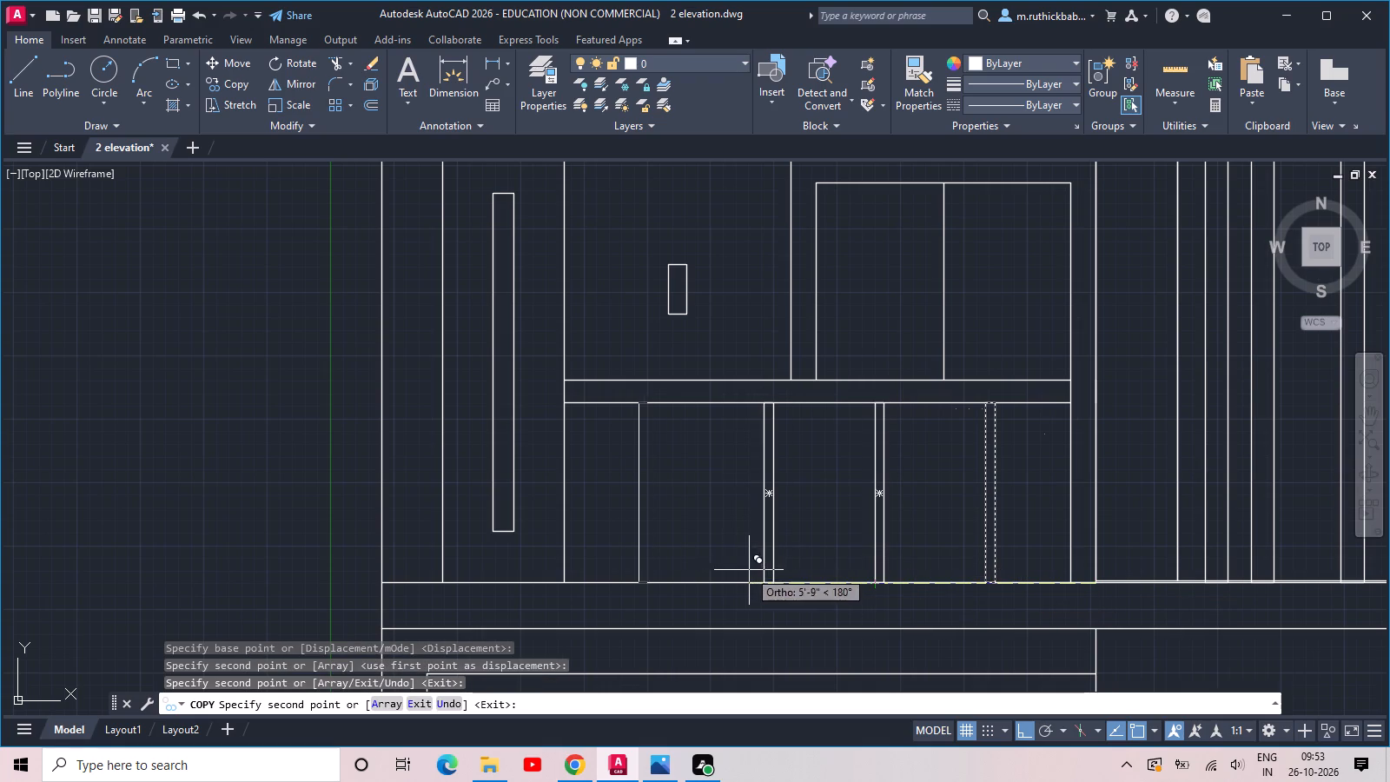
{"action": "left_click", "coordinate": [760, 583]}
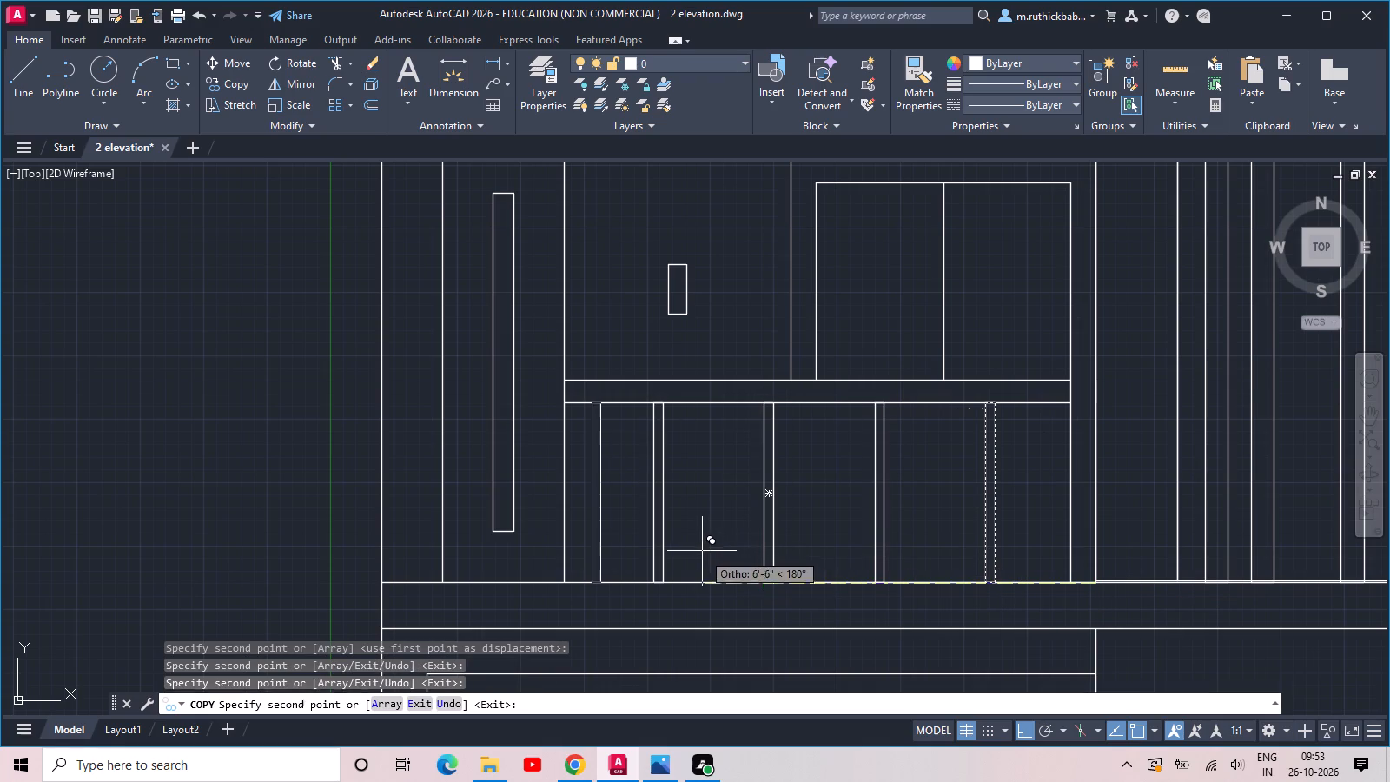
{"action": "key", "text": "Escape"}
Draw a 9" high rectangle along the base of the first-floor railing, spanning its full 8'-4" width.
{"action": "scroll", "coordinate": [627, 458], "scroll_direction": "down", "scroll_amount": 2}
{"action": "scroll", "coordinate": [701, 417], "scroll_direction": "down", "scroll_amount": 1}
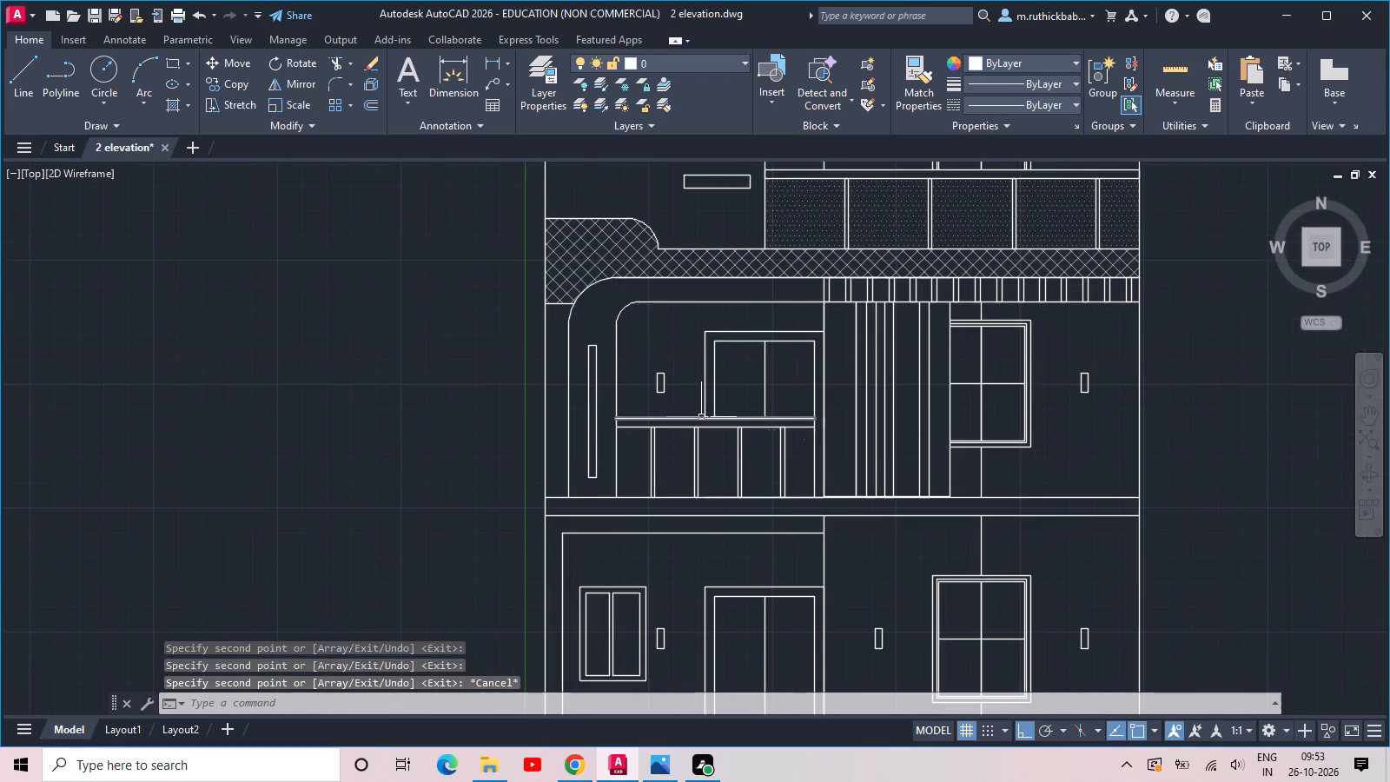
{"action": "scroll", "coordinate": [698, 478], "scroll_direction": "up", "scroll_amount": 2}
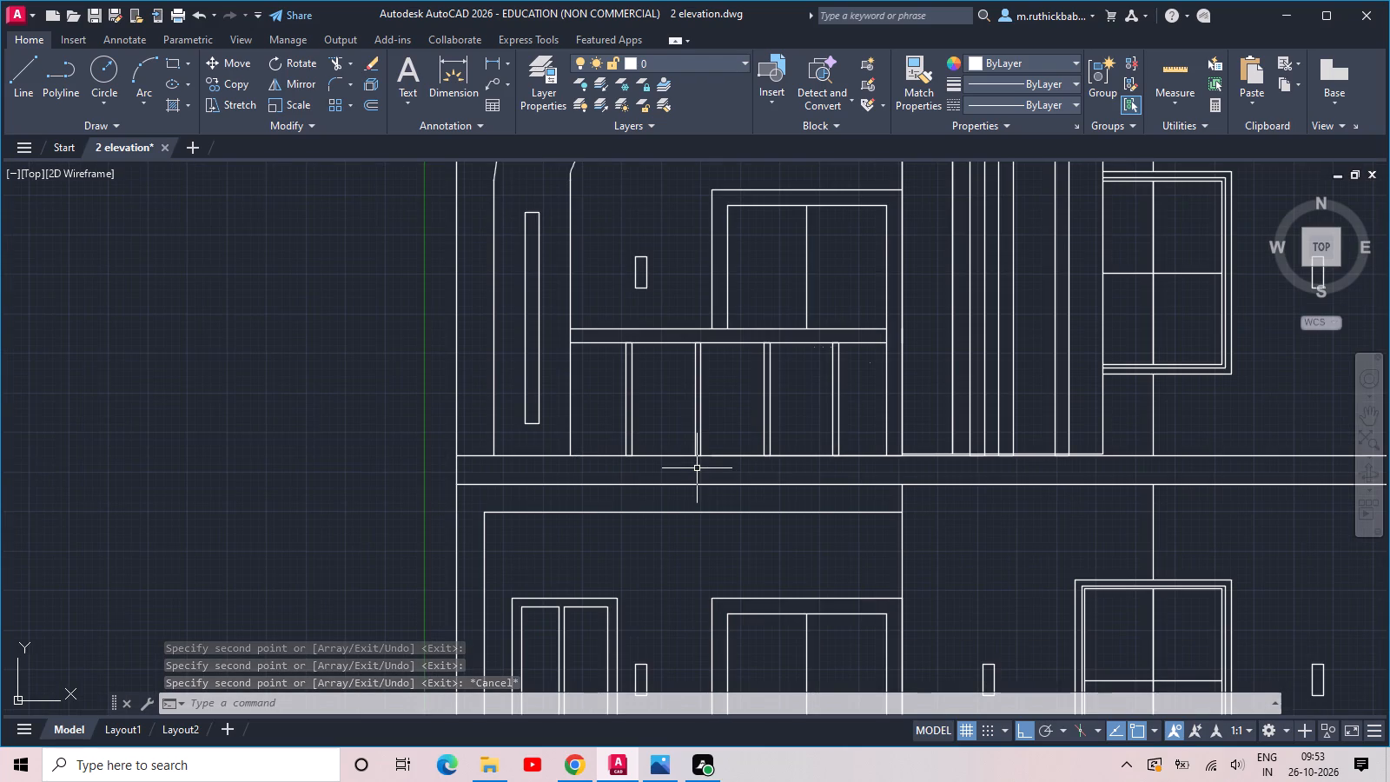
{"action": "scroll", "coordinate": [698, 455], "scroll_direction": "up", "scroll_amount": 1}
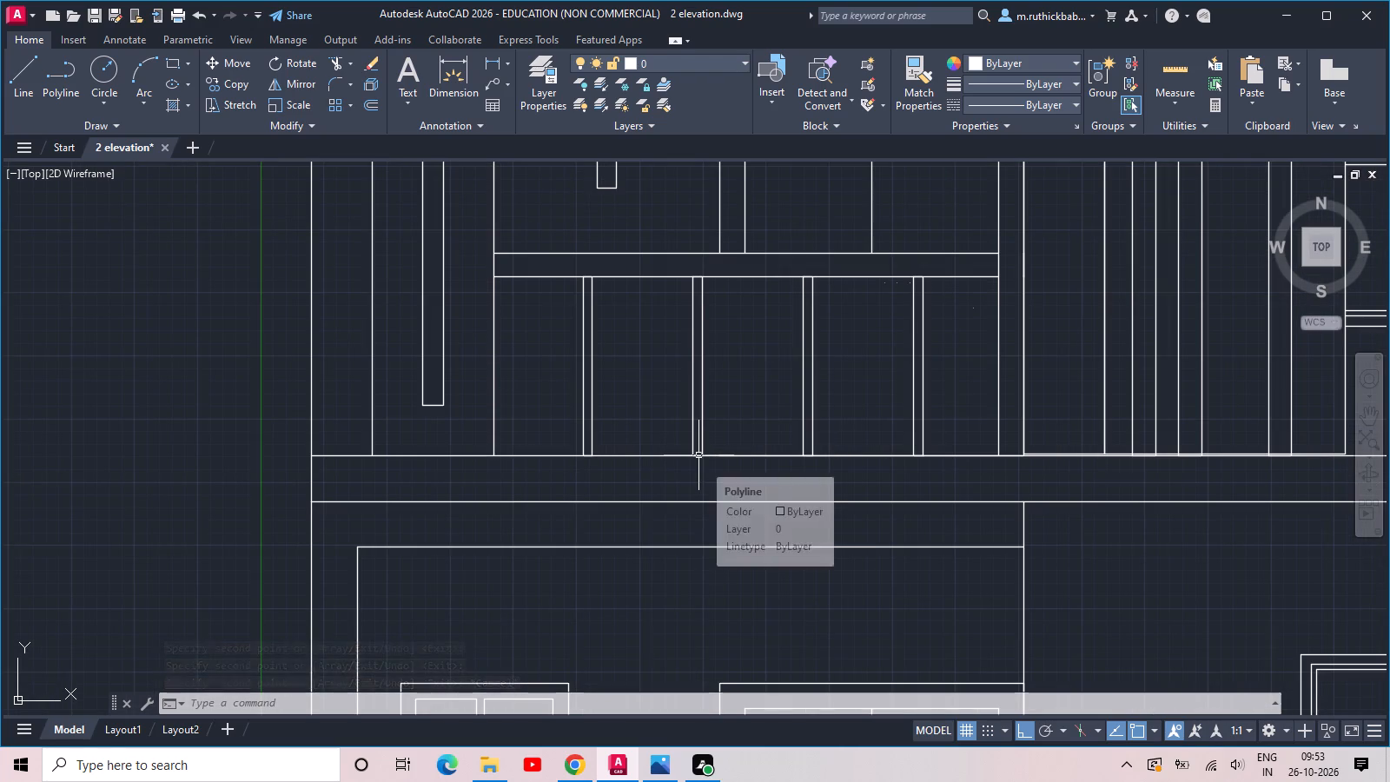
{"action": "type", "text": "rec"}
{"action": "key", "text": "space"}
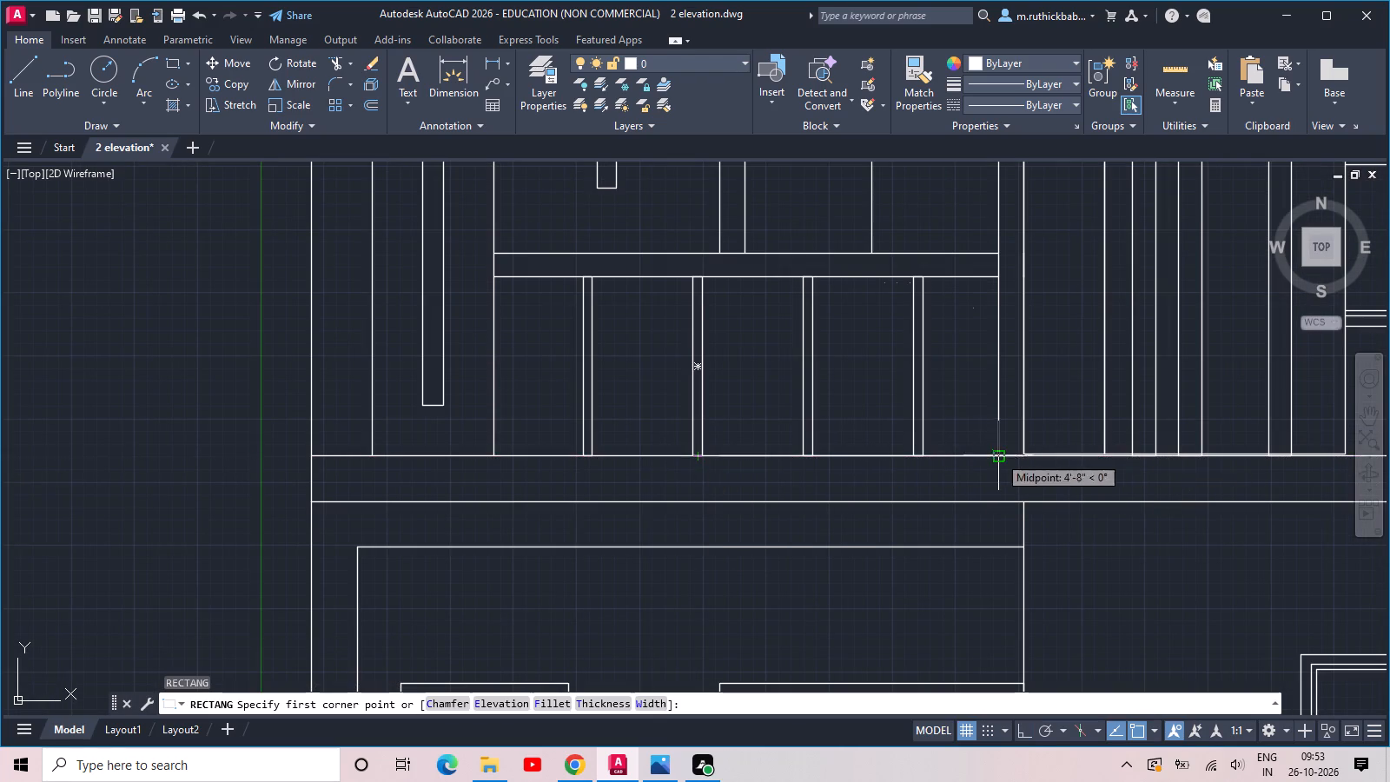
{"action": "left_click", "coordinate": [998, 455]}
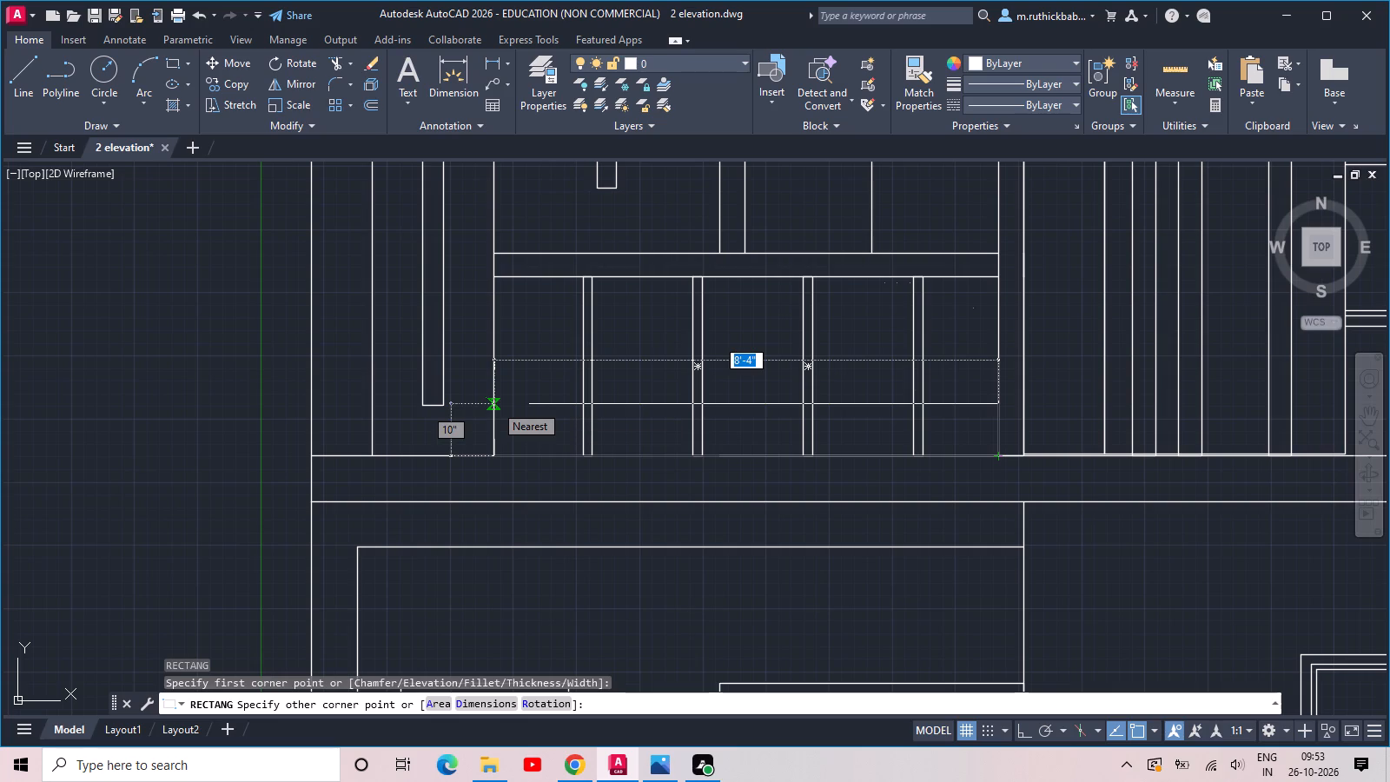
{"action": "key", "text": "Tab"}
{"action": "key", "text": "9"}
{"action": "key", "text": "Return"}
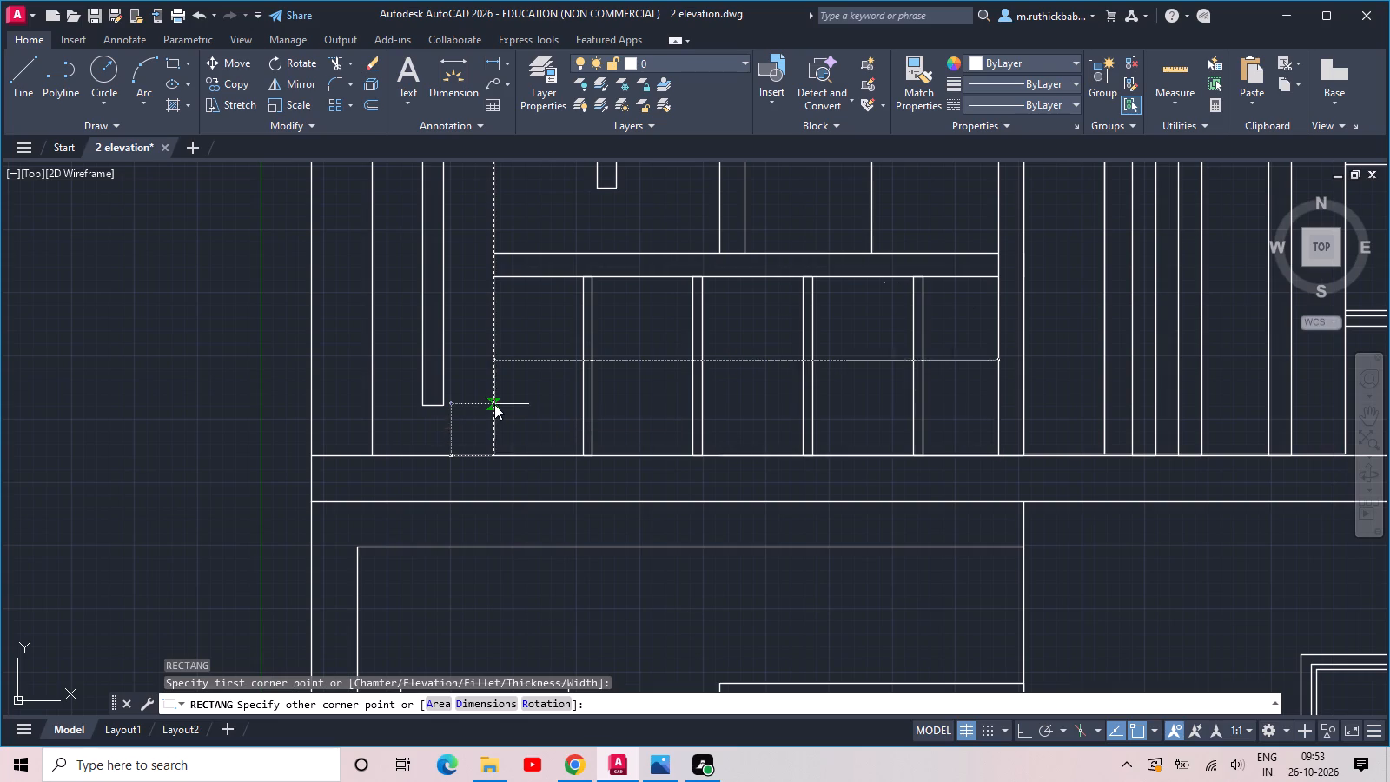
{"action": "key", "text": "Escape"}
Trim the railing post lines that run inside the 9" base rectangle of the first-floor railing.
{"action": "type", "text": "tr"}
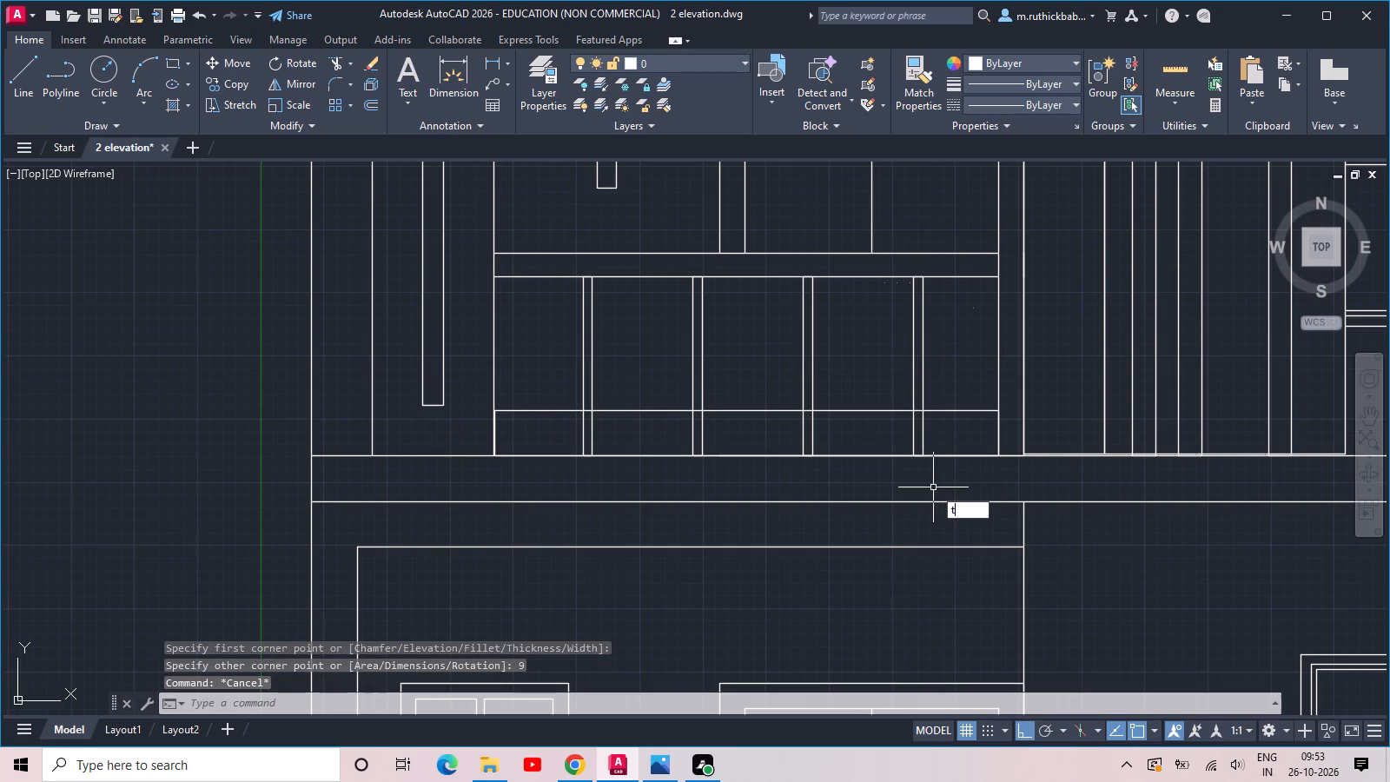
{"action": "key", "text": "space"}
{"action": "left_click", "coordinate": [946, 429]}
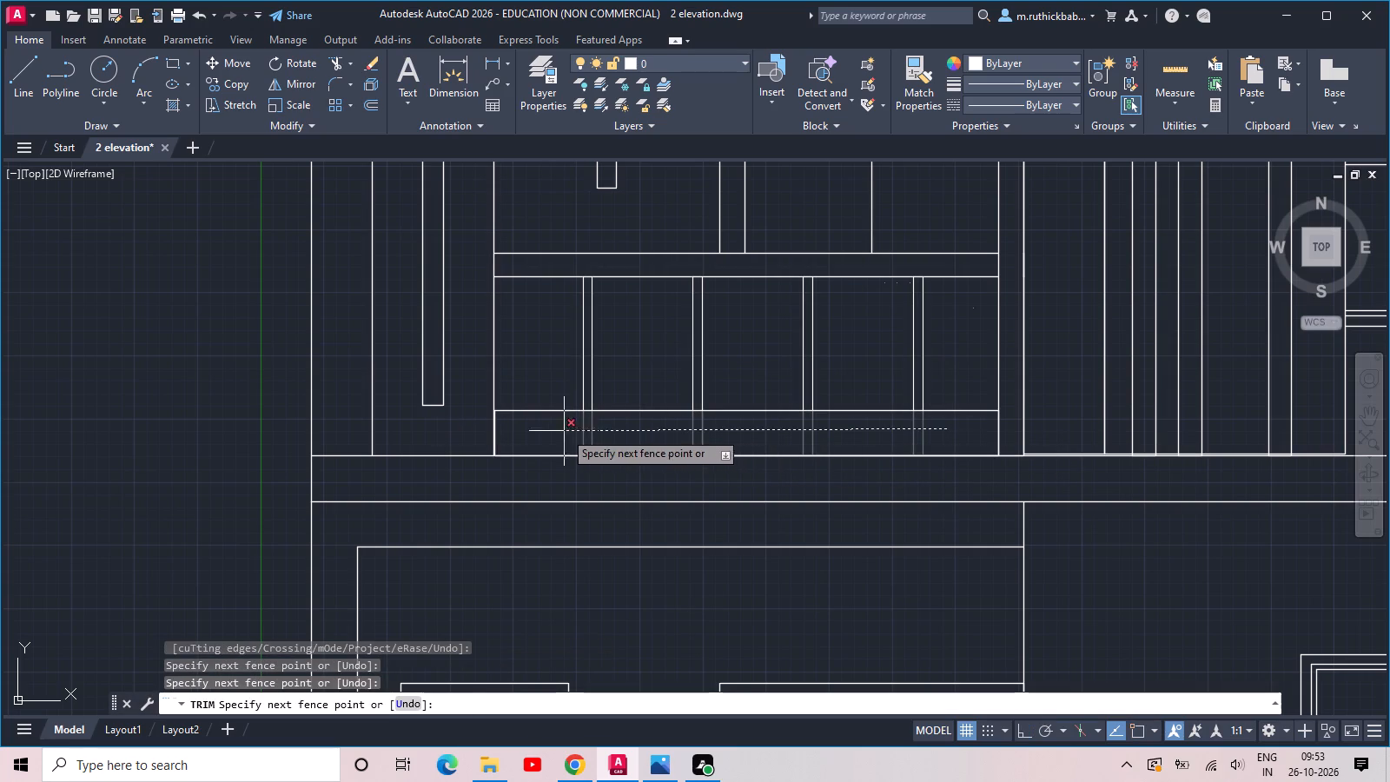
{"action": "left_click", "coordinate": [564, 431]}
{"action": "key", "text": "Escape"}
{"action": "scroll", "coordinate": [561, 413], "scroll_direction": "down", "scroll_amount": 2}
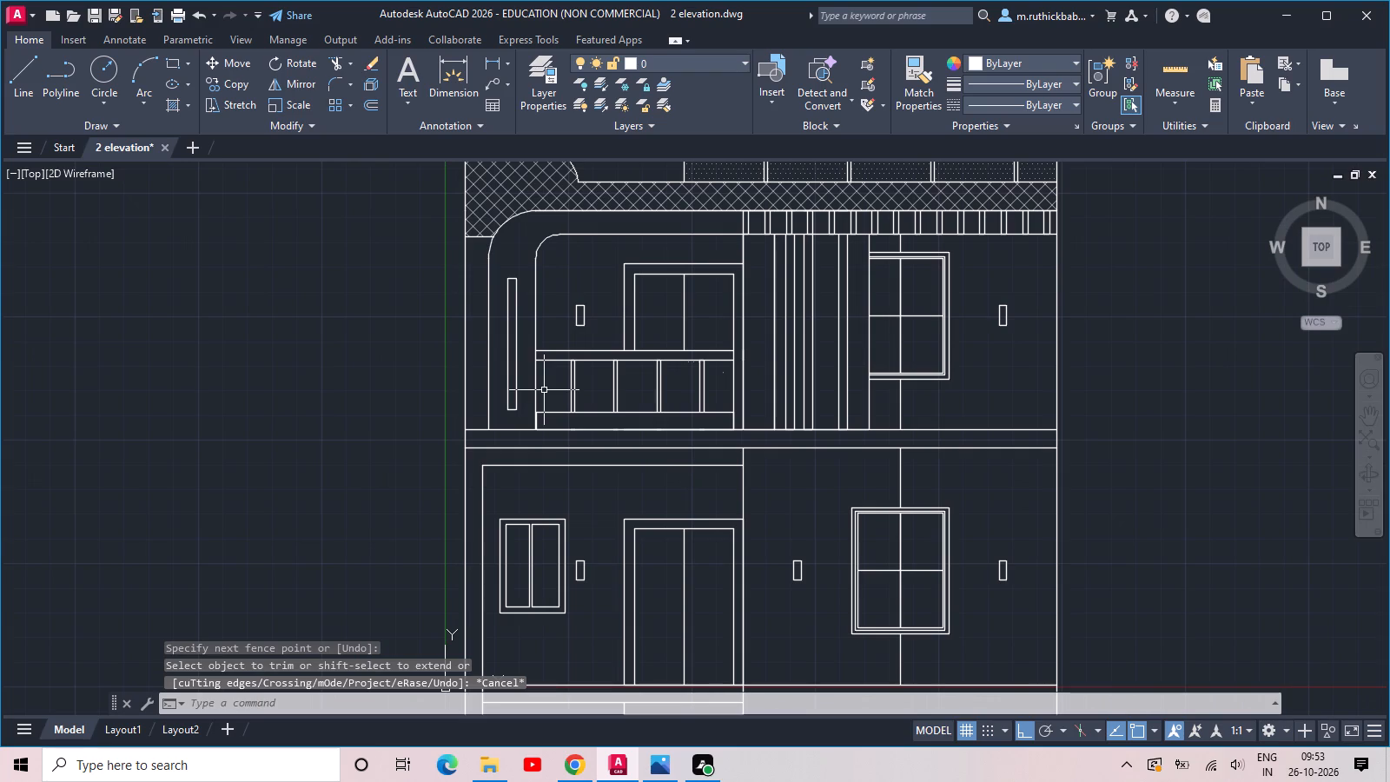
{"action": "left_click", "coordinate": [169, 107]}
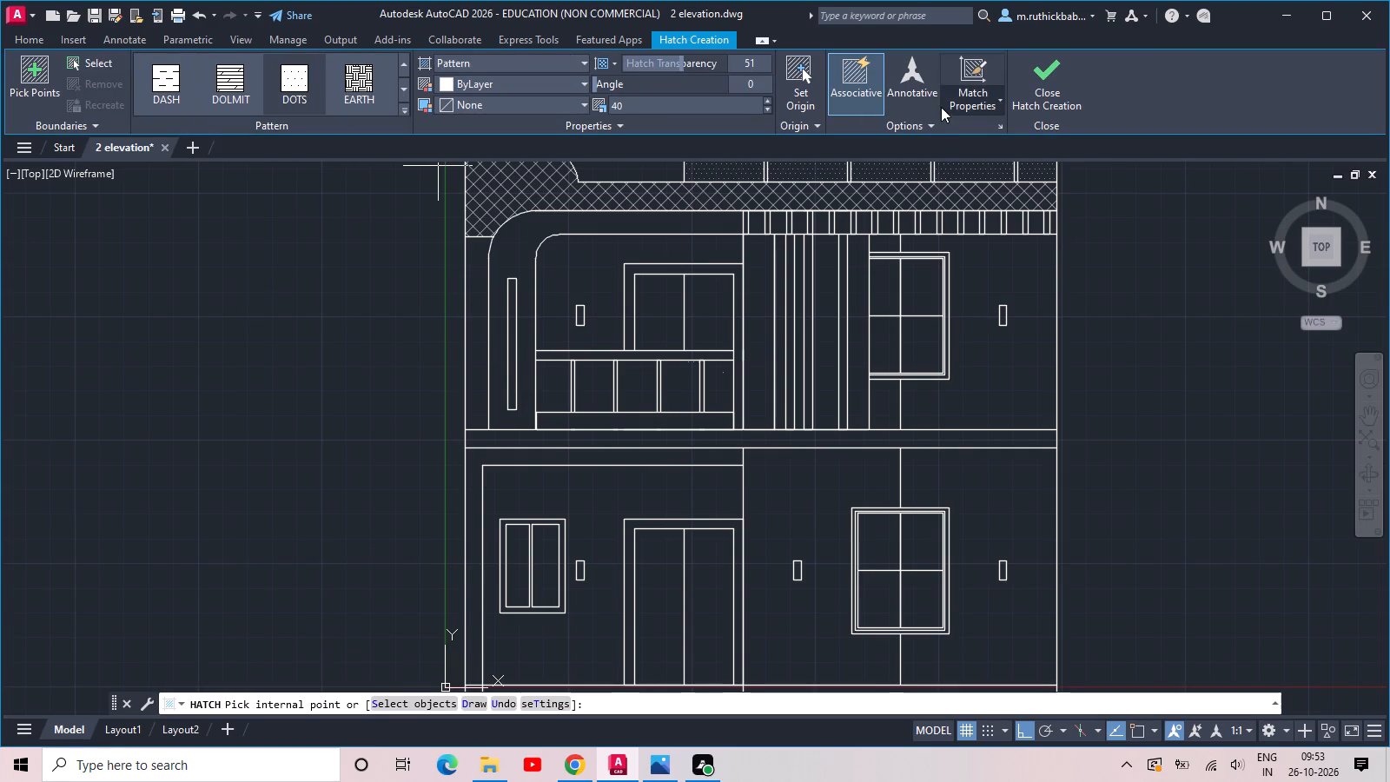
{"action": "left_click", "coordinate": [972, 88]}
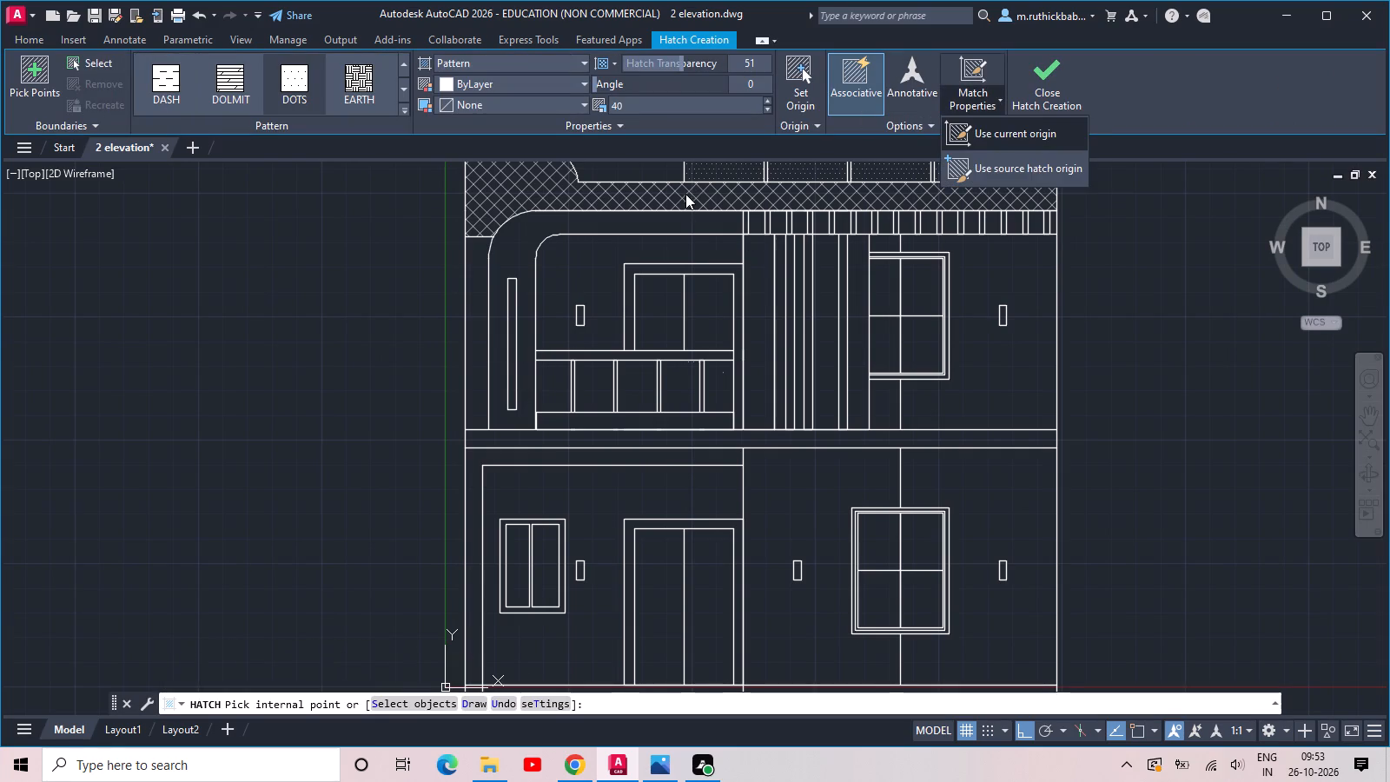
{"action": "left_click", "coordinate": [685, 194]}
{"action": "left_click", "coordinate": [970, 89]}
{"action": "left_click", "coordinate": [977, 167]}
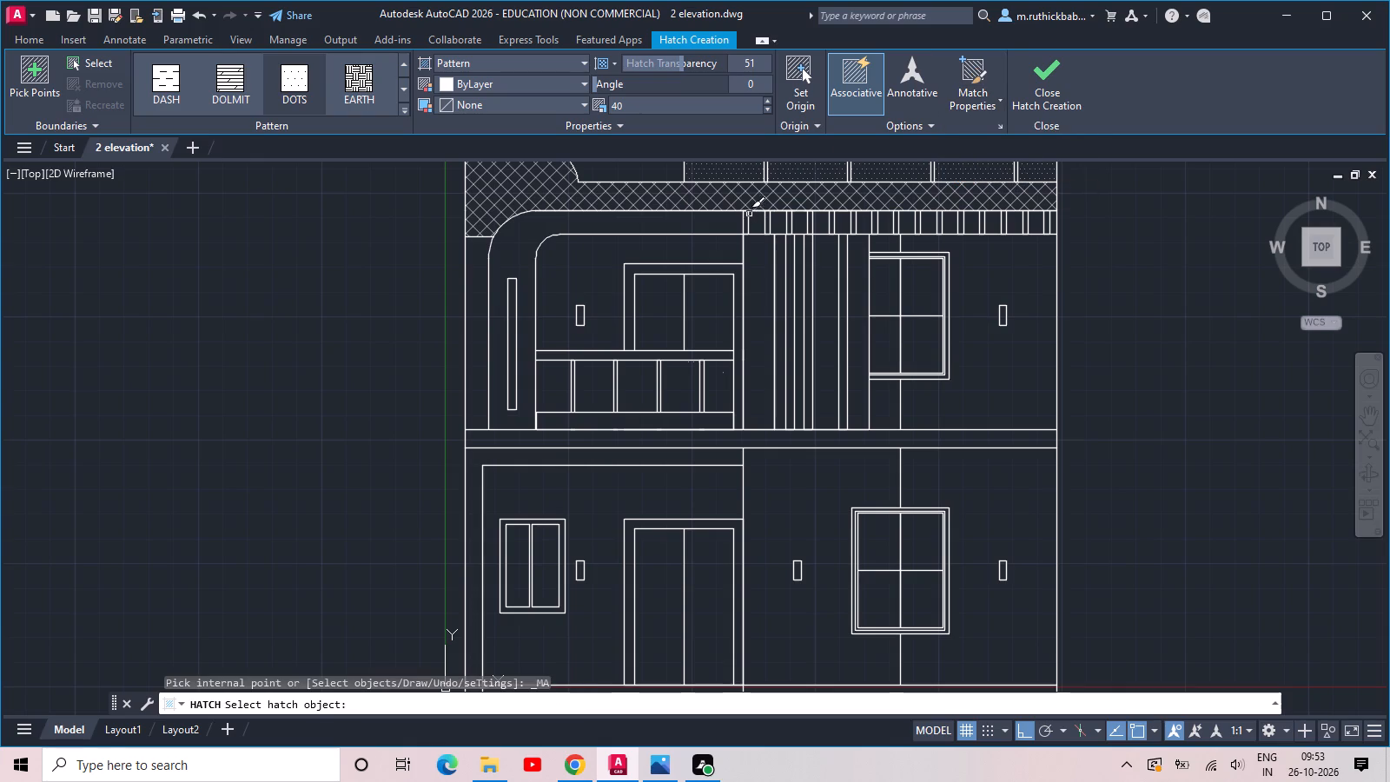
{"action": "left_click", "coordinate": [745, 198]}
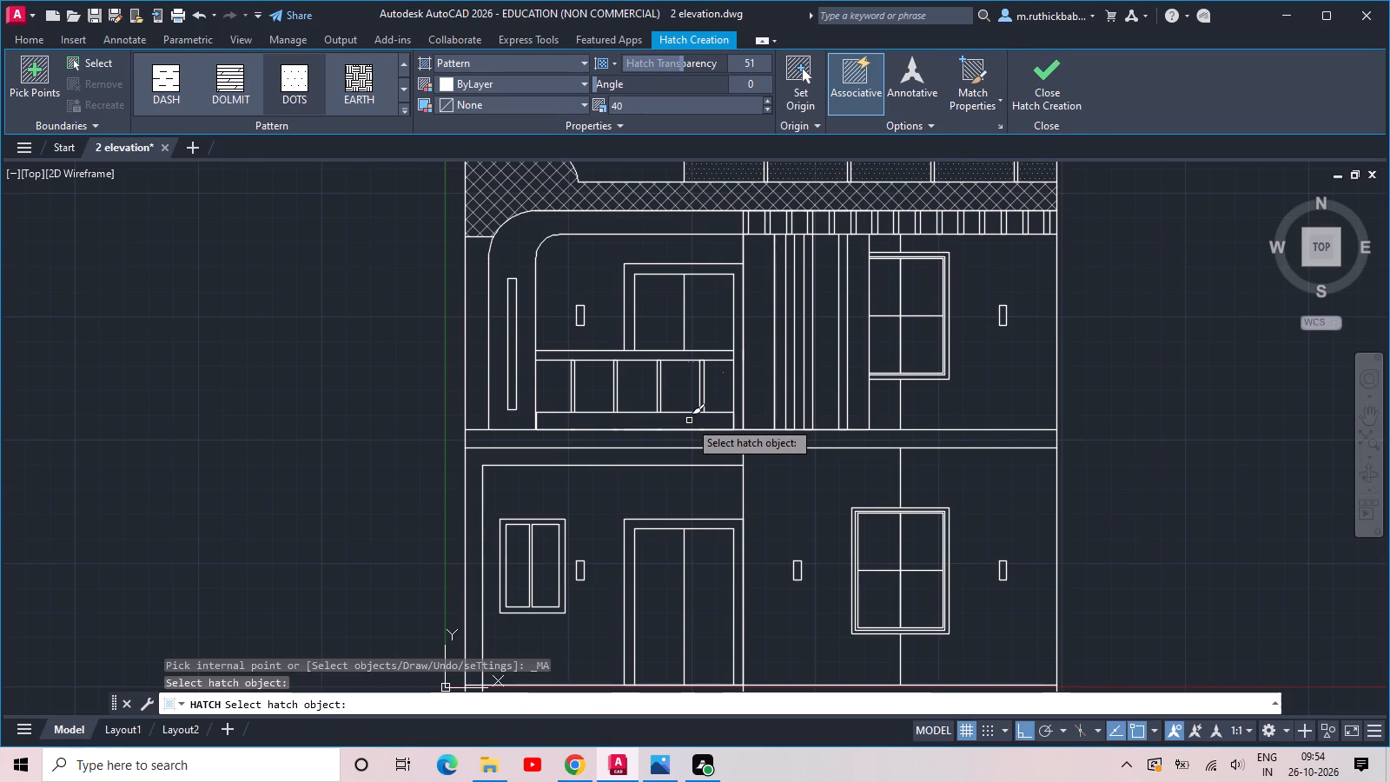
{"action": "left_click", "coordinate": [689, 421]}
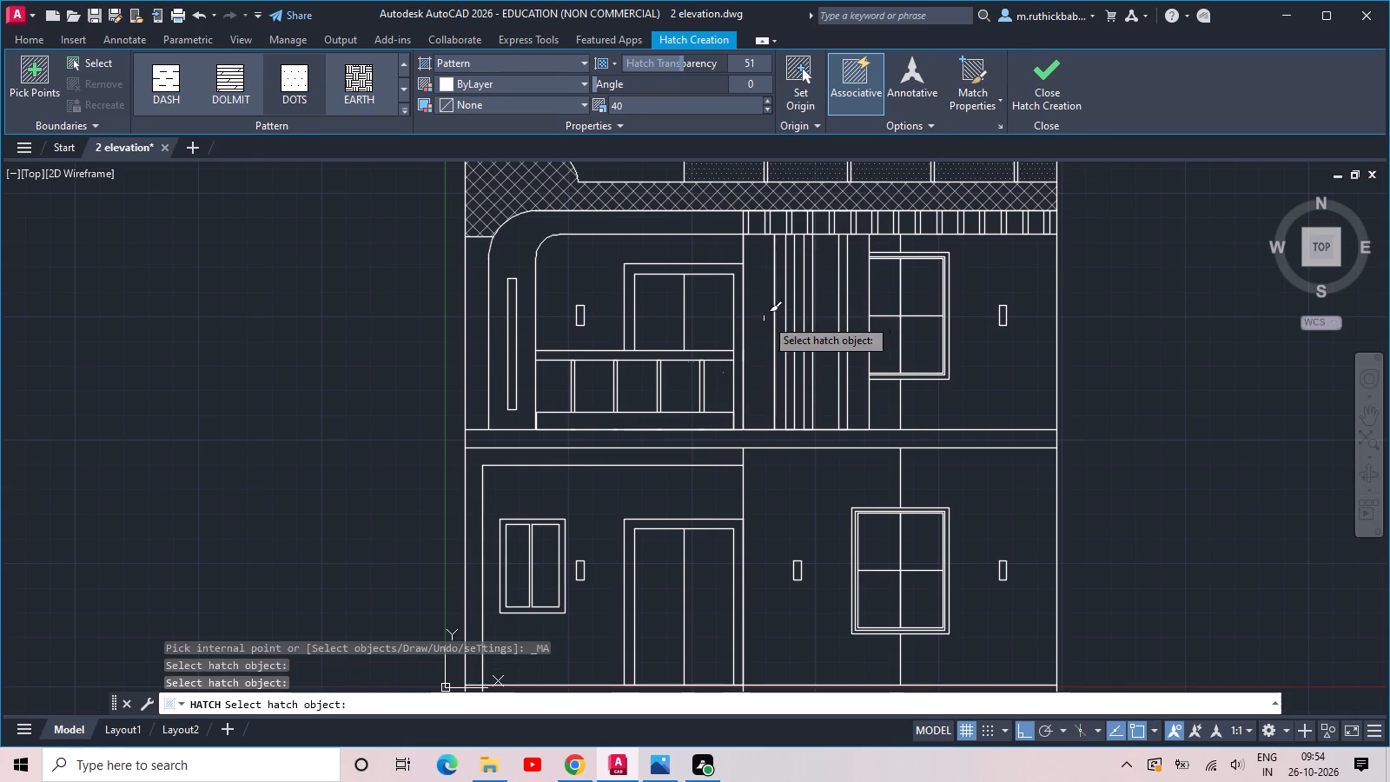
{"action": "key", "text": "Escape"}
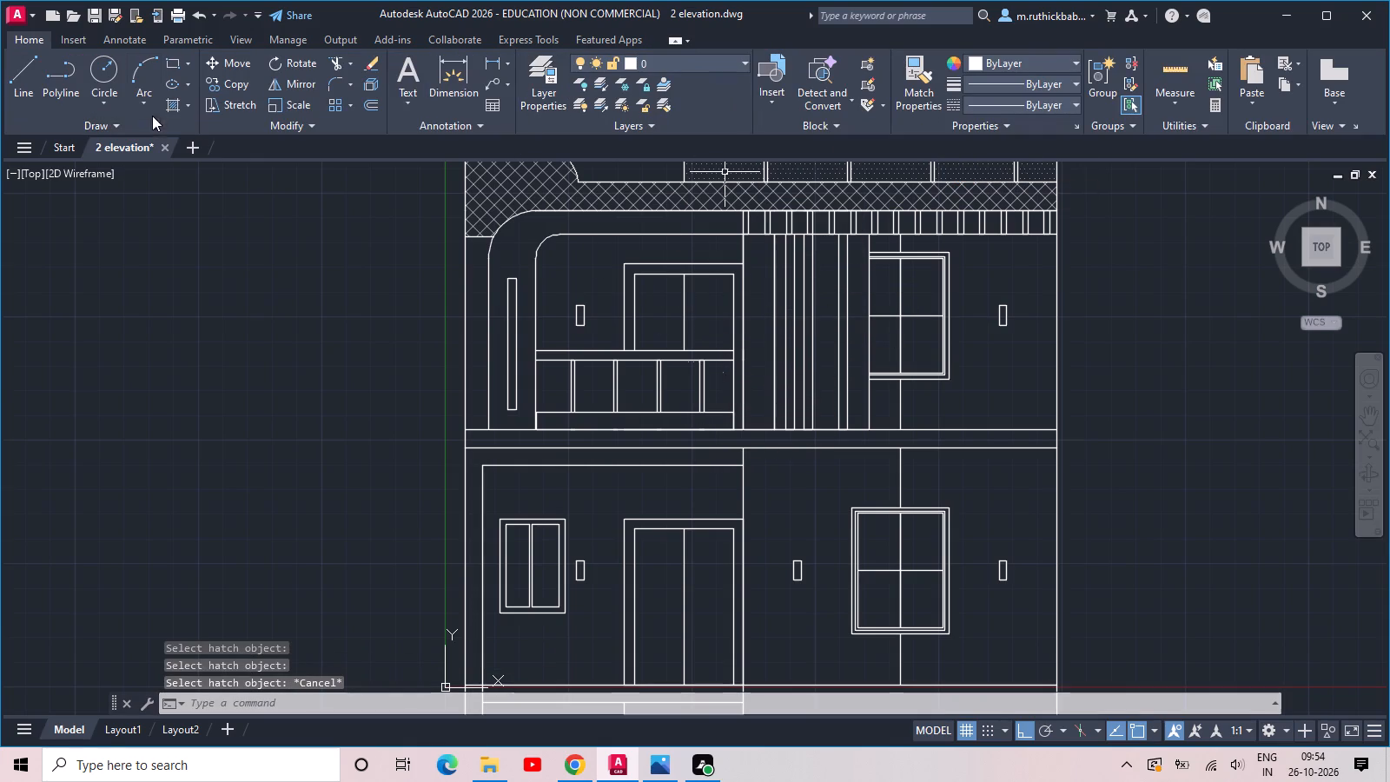
Hatch the base rectangle of the first-floor railing with the ANSI37 pattern at scale 40.
{"action": "left_click", "coordinate": [171, 103]}
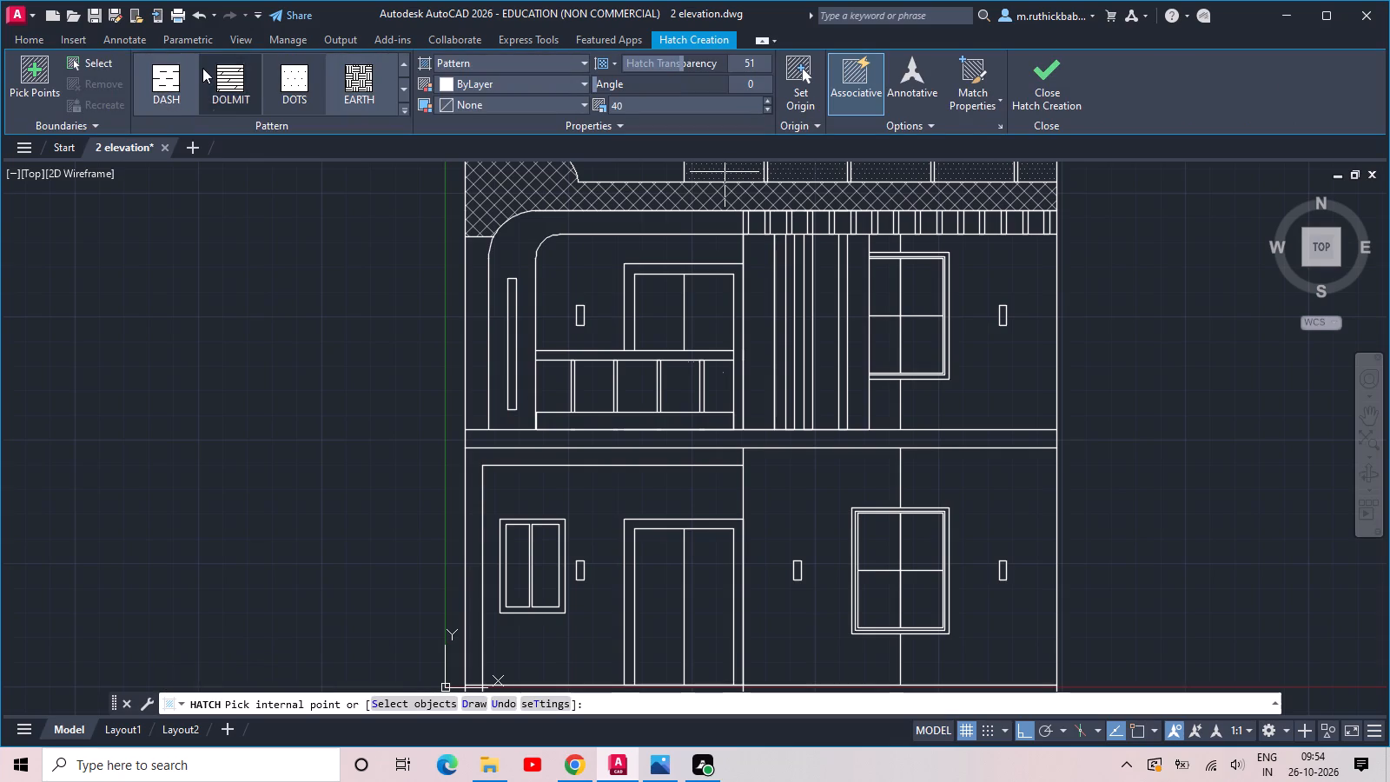
{"action": "scroll", "coordinate": [202, 68], "scroll_direction": "down", "scroll_amount": 1}
{"action": "scroll", "coordinate": [202, 68], "scroll_direction": "up", "scroll_amount": 4}
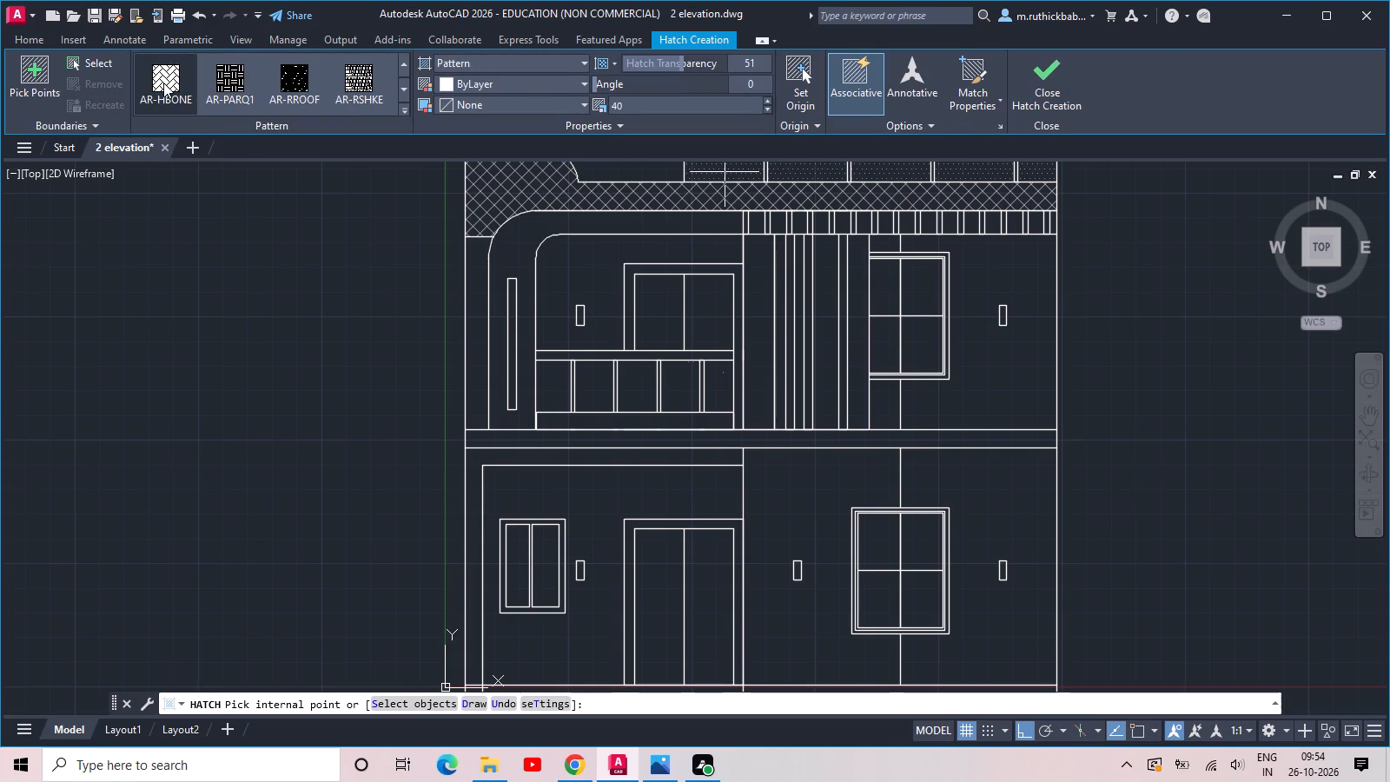
{"action": "left_click", "coordinate": [163, 83]}
{"action": "scroll", "coordinate": [182, 87], "scroll_direction": "up", "scroll_amount": 2}
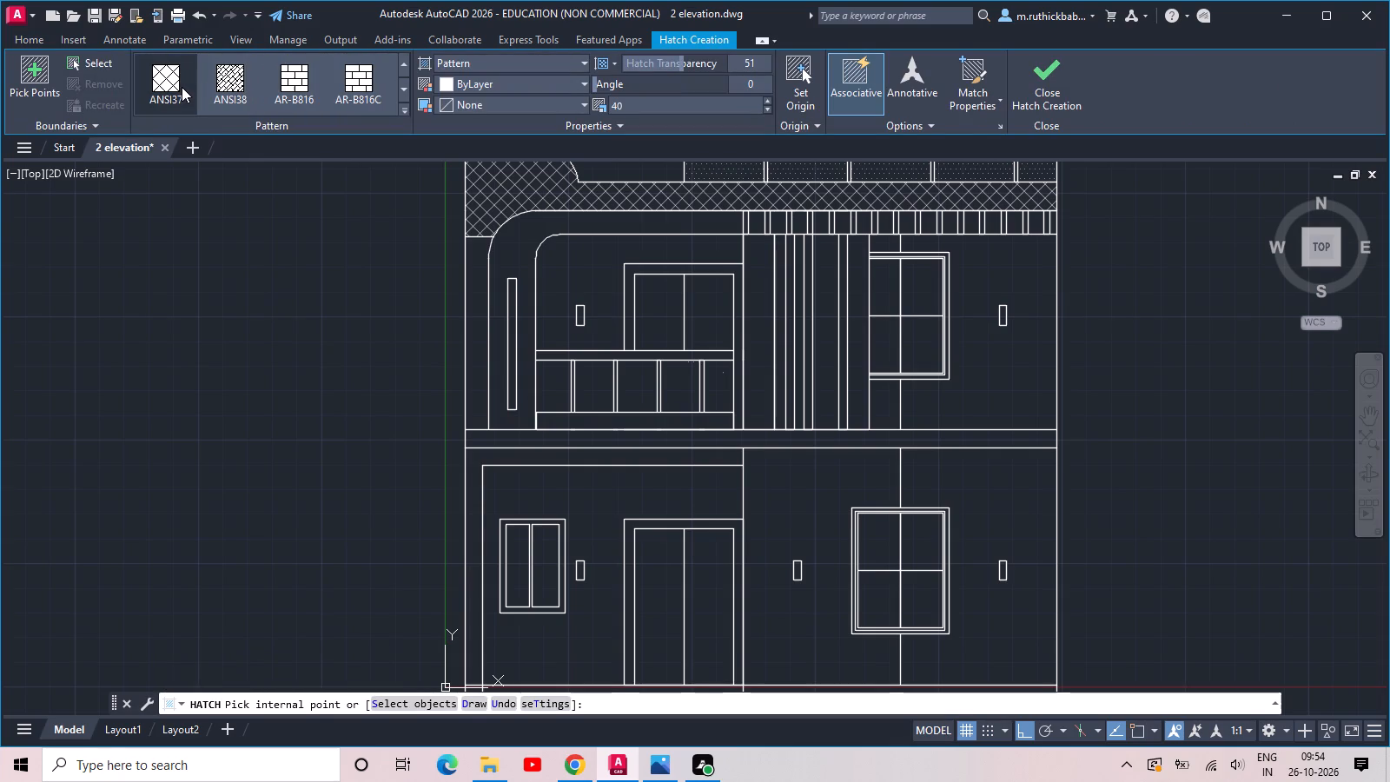
{"action": "left_click", "coordinate": [155, 88]}
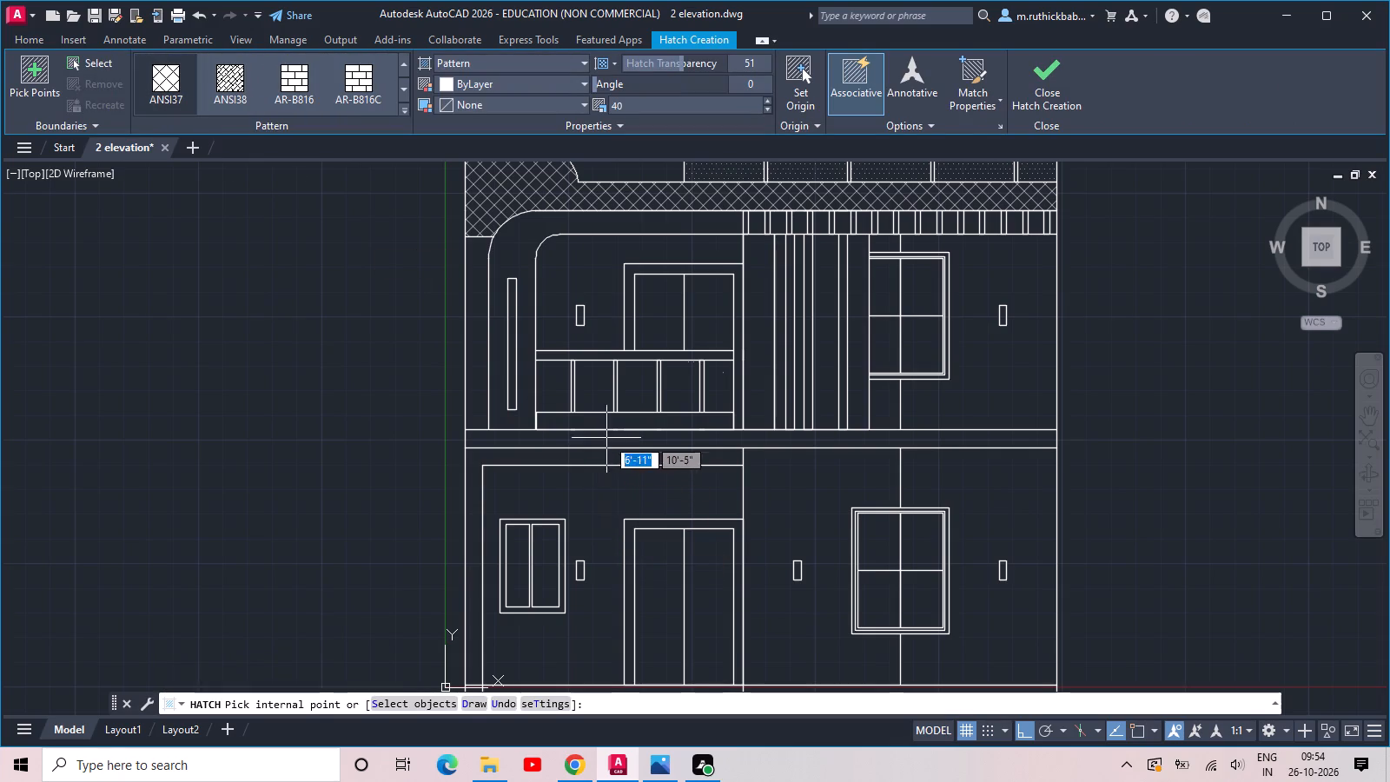
{"action": "left_click", "coordinate": [603, 420]}
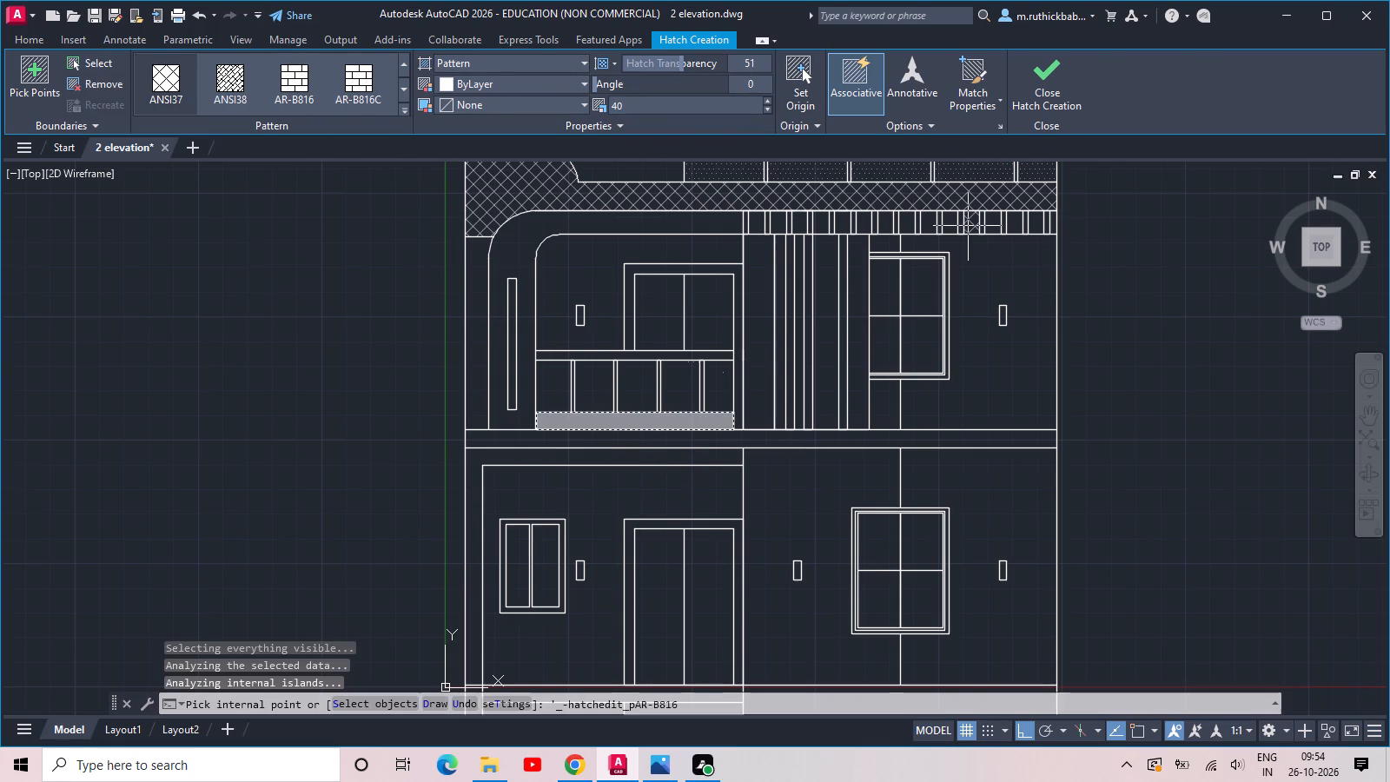
{"action": "scroll", "coordinate": [711, 337], "scroll_direction": "down", "scroll_amount": 1}
{"action": "scroll", "coordinate": [684, 395], "scroll_direction": "up", "scroll_amount": 9}
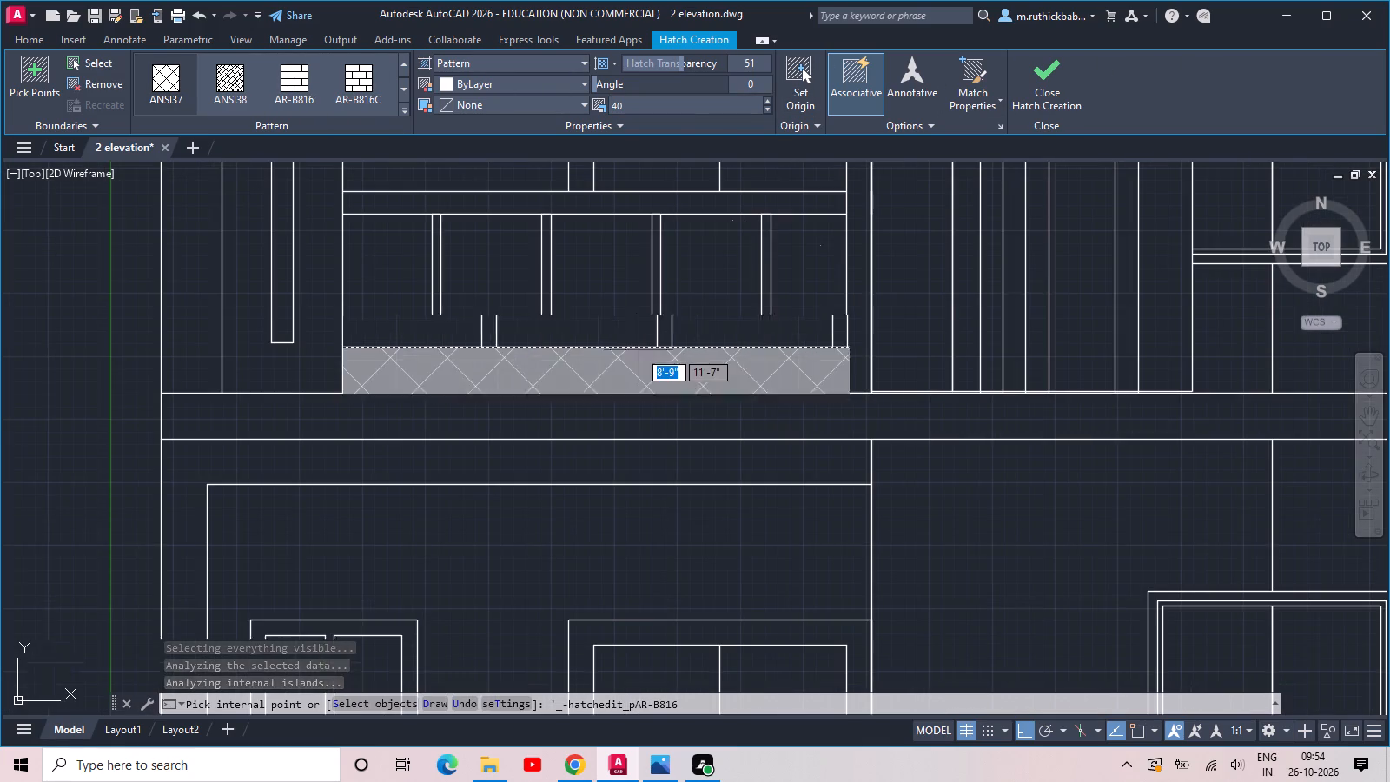
{"action": "scroll", "coordinate": [639, 360], "scroll_direction": "up", "scroll_amount": 3}
{"action": "scroll", "coordinate": [639, 374], "scroll_direction": "down", "scroll_amount": 3}
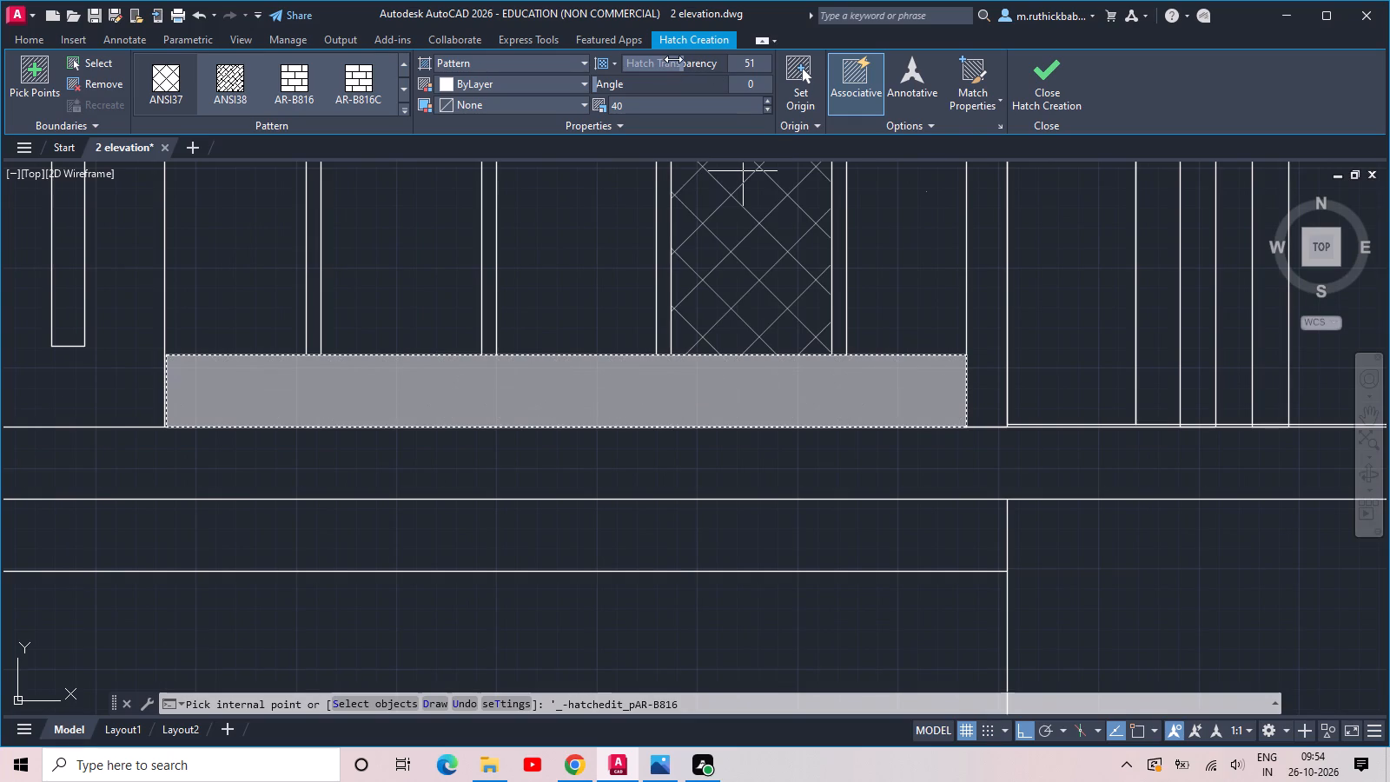
Set the new base hatch's transparency to 90, keep it associative, and finish the hatch.
{"action": "left_click_drag", "start_coordinate": [673, 59], "coordinate": [740, 67]}
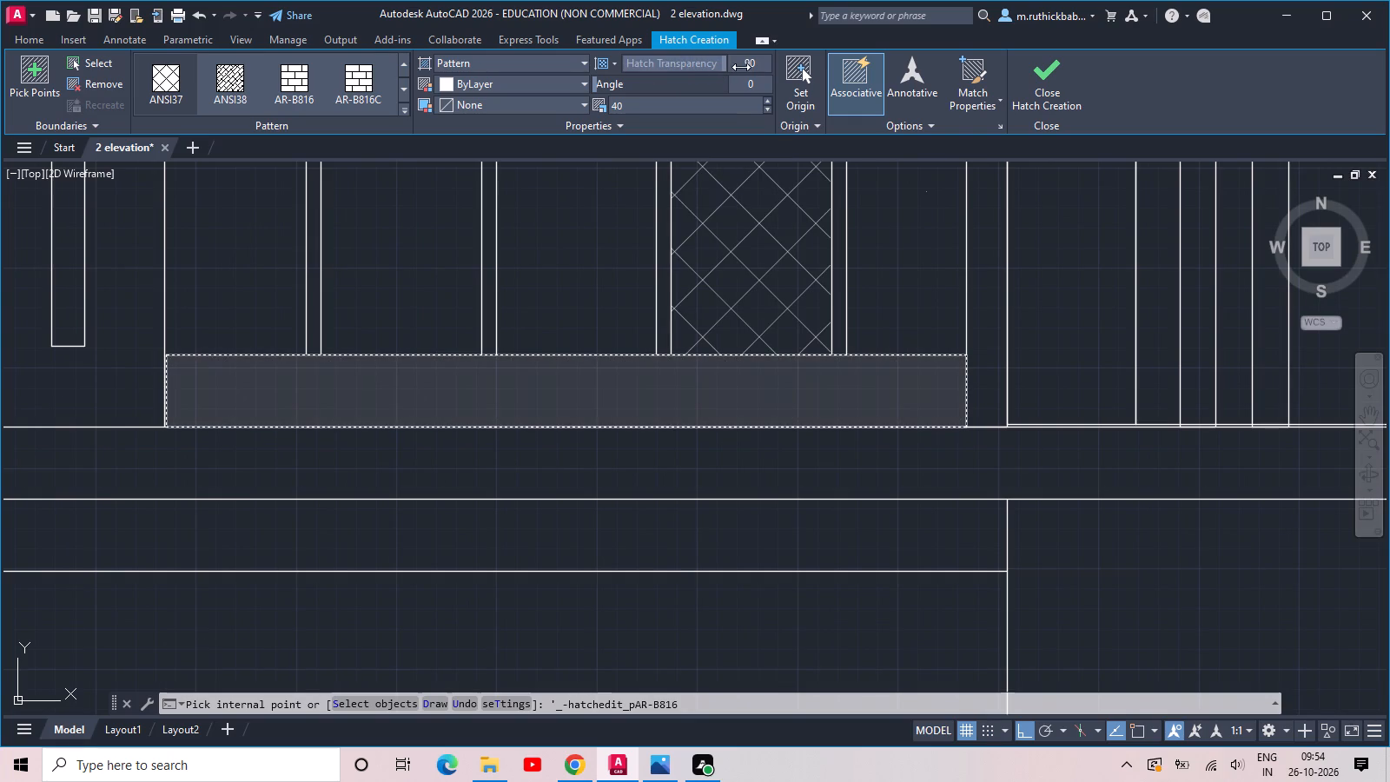
{"action": "left_click", "coordinate": [850, 82]}
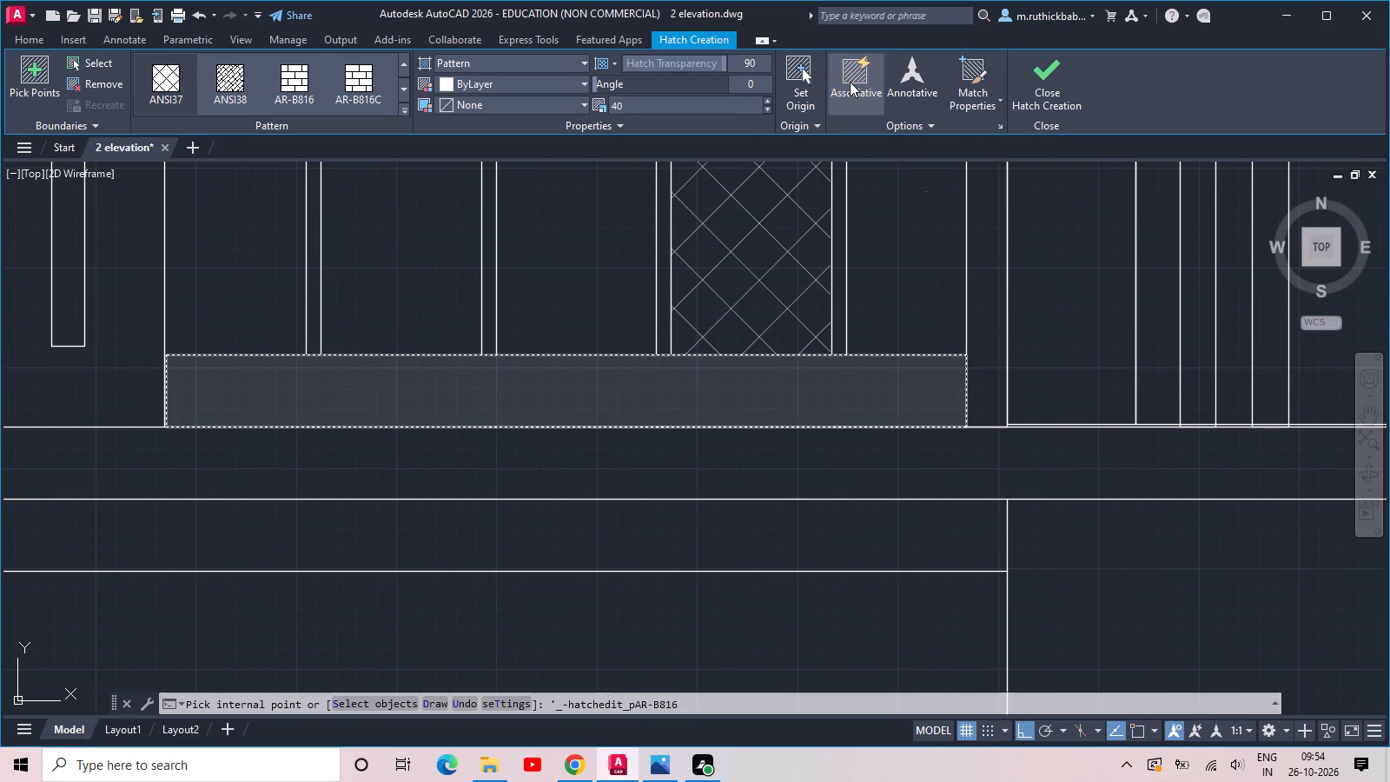
{"action": "left_click", "coordinate": [850, 82]}
{"action": "key", "text": "Escape"}
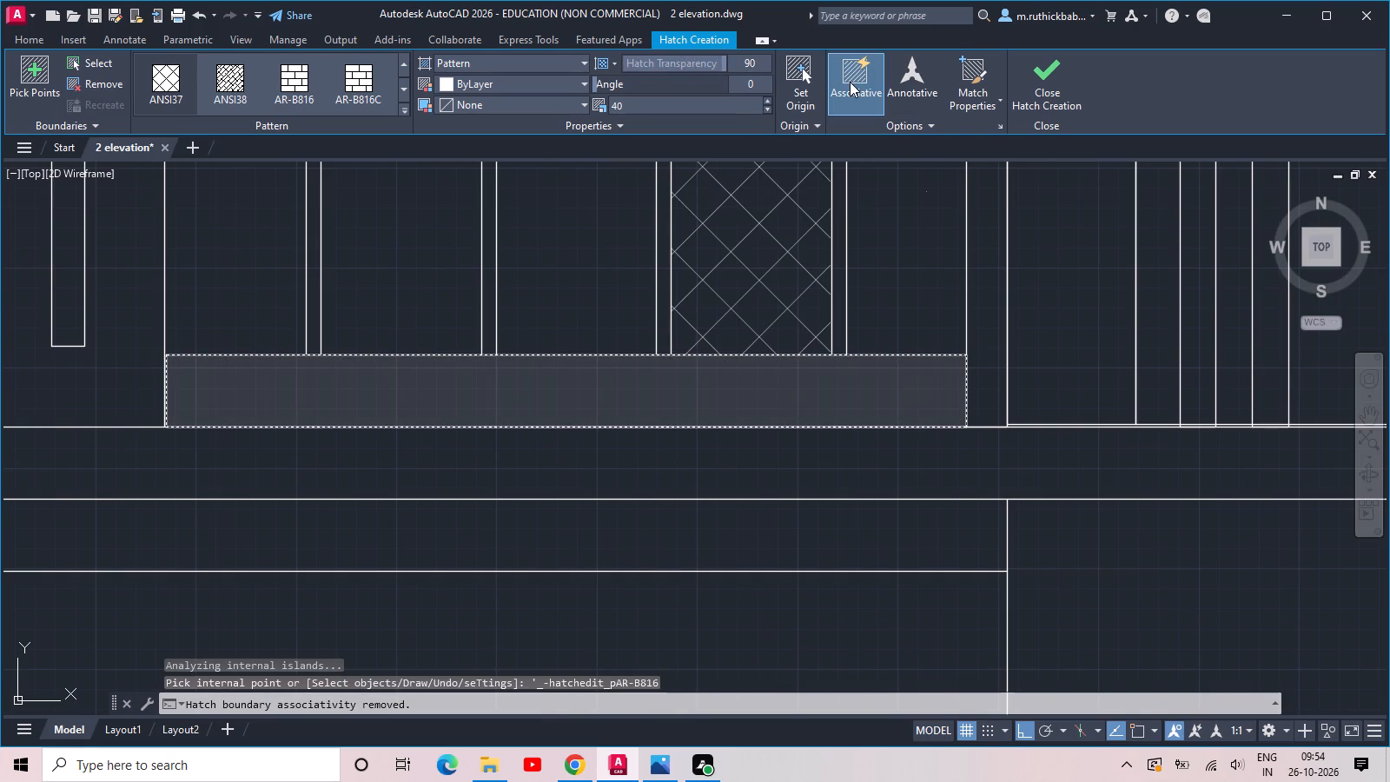
{"action": "key", "text": "Escape"}
{"action": "key", "text": "Escape"}
{"action": "scroll", "coordinate": [846, 93], "scroll_direction": "down", "scroll_amount": 2}
{"action": "scroll", "coordinate": [837, 199], "scroll_direction": "down", "scroll_amount": 4}
{"action": "key", "text": "Escape"}
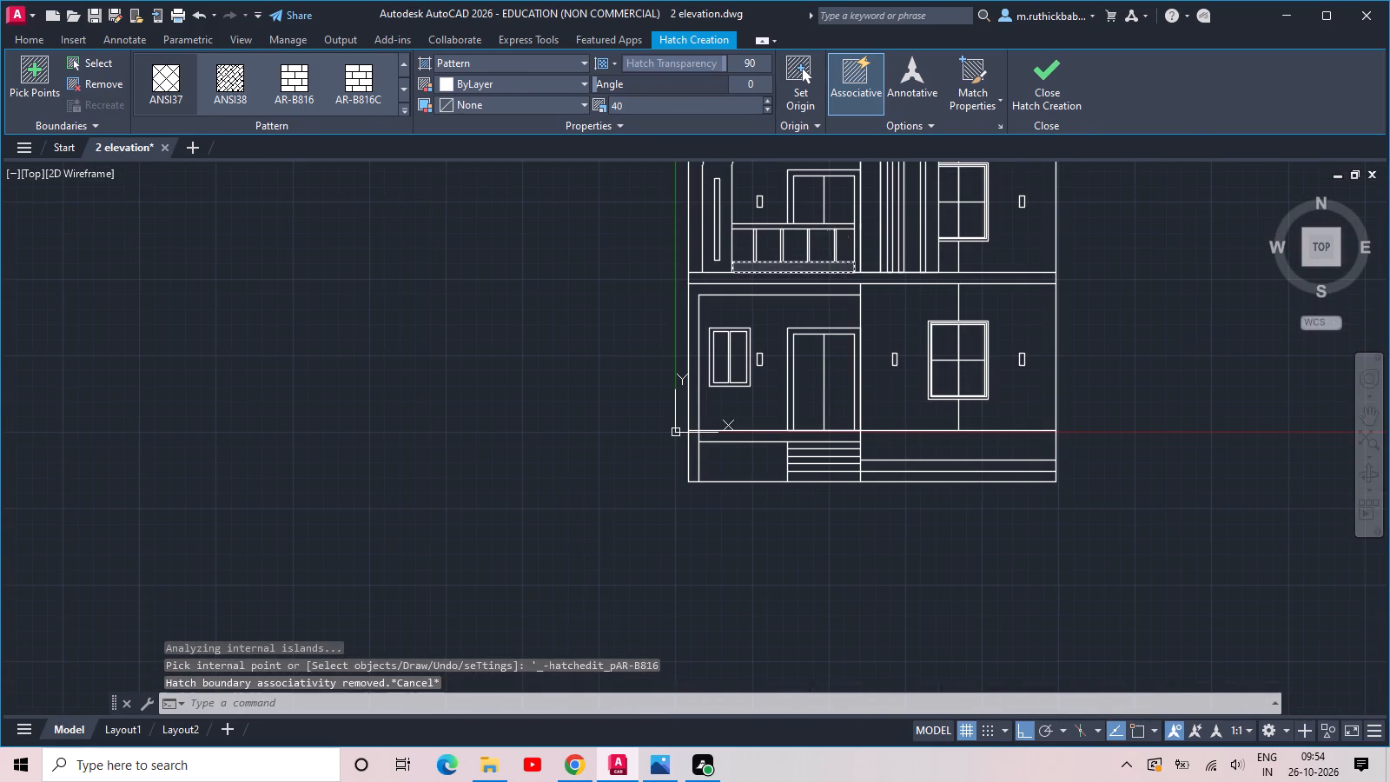
Set the transparency of the first-floor railing's base hatch to 56.
{"action": "middle_click_drag", "start_coordinate": [844, 262], "coordinate": [824, 360]}
{"action": "scroll", "coordinate": [783, 359], "scroll_direction": "up", "scroll_amount": 2}
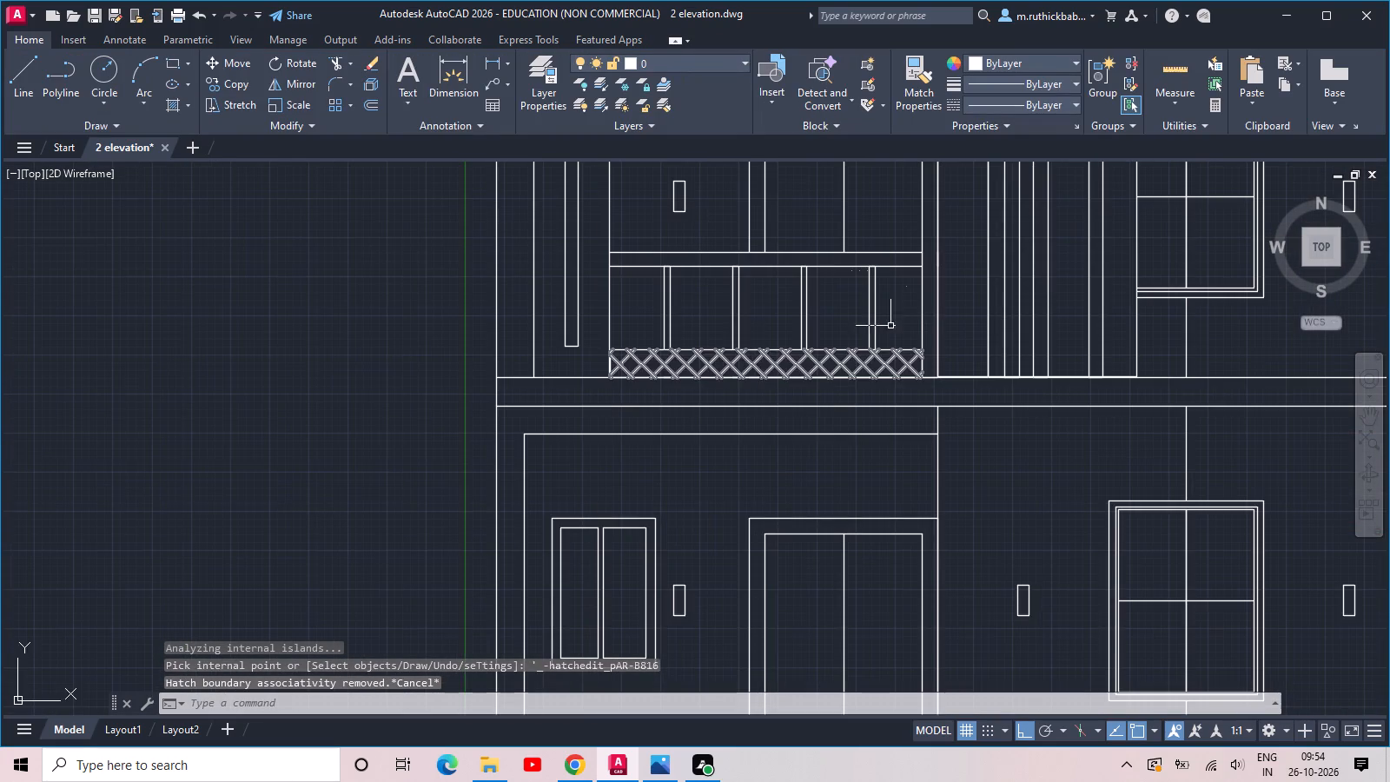
{"action": "scroll", "coordinate": [793, 322], "scroll_direction": "down", "scroll_amount": 2}
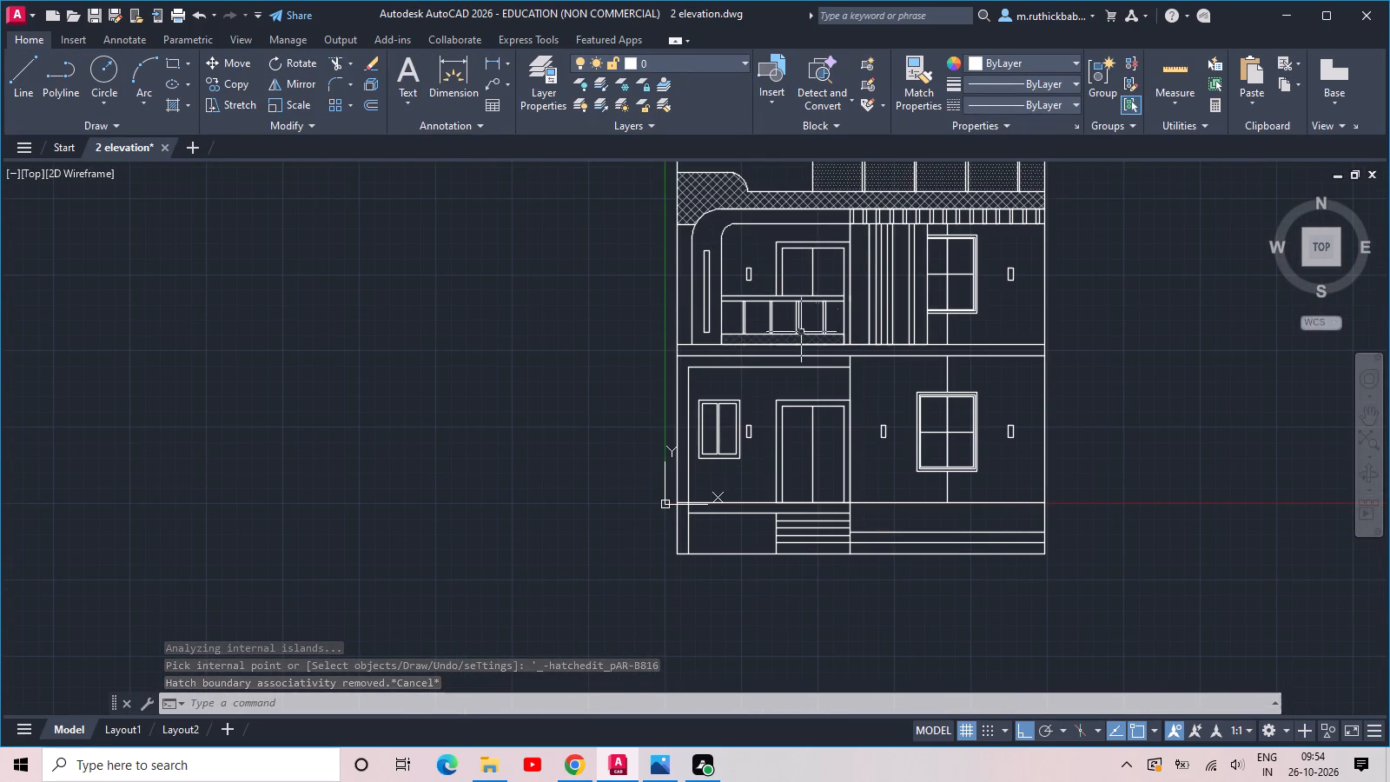
{"action": "scroll", "coordinate": [797, 342], "scroll_direction": "up", "scroll_amount": 3}
{"action": "left_click", "coordinate": [791, 341]}
{"action": "left_click", "coordinate": [745, 320]}
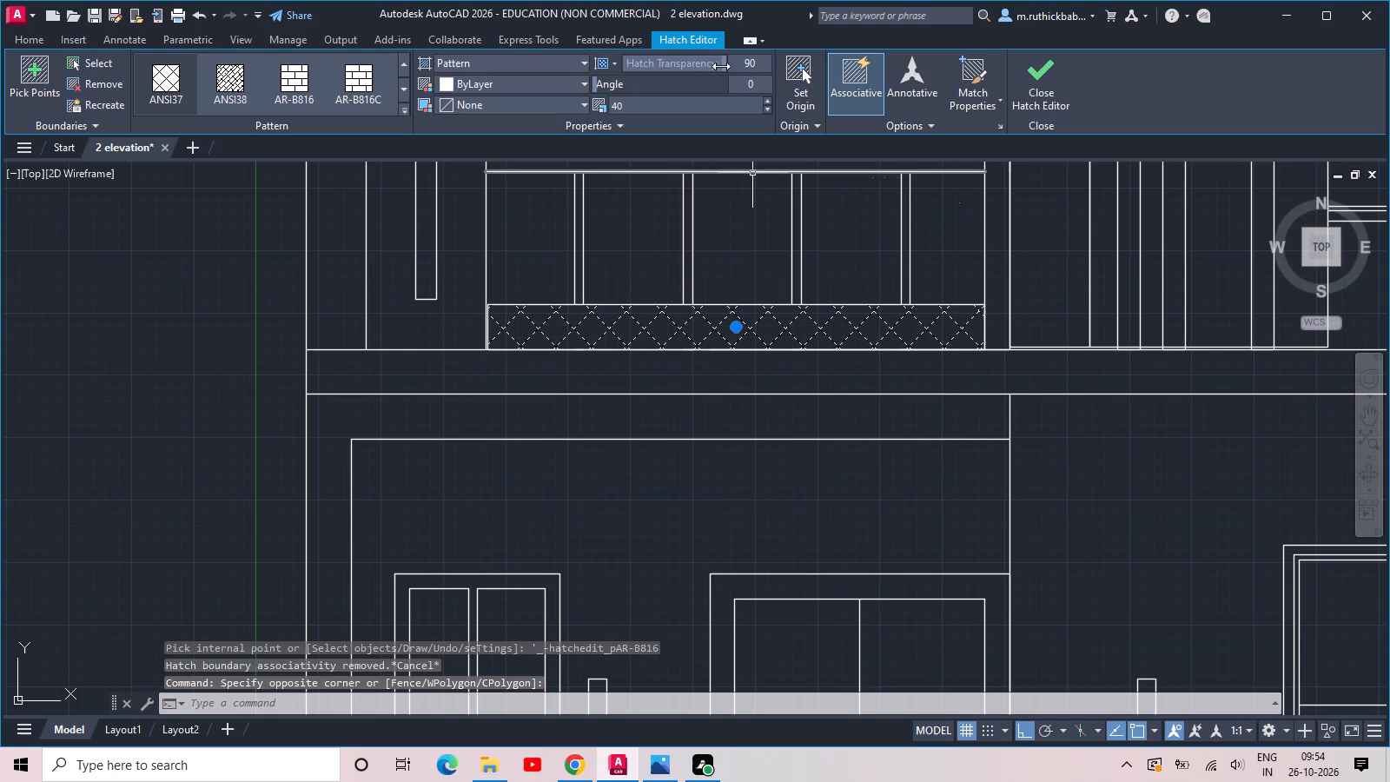
{"action": "left_click_drag", "start_coordinate": [721, 66], "coordinate": [710, 63]}
{"action": "left_click_drag", "start_coordinate": [721, 67], "coordinate": [705, 66]}
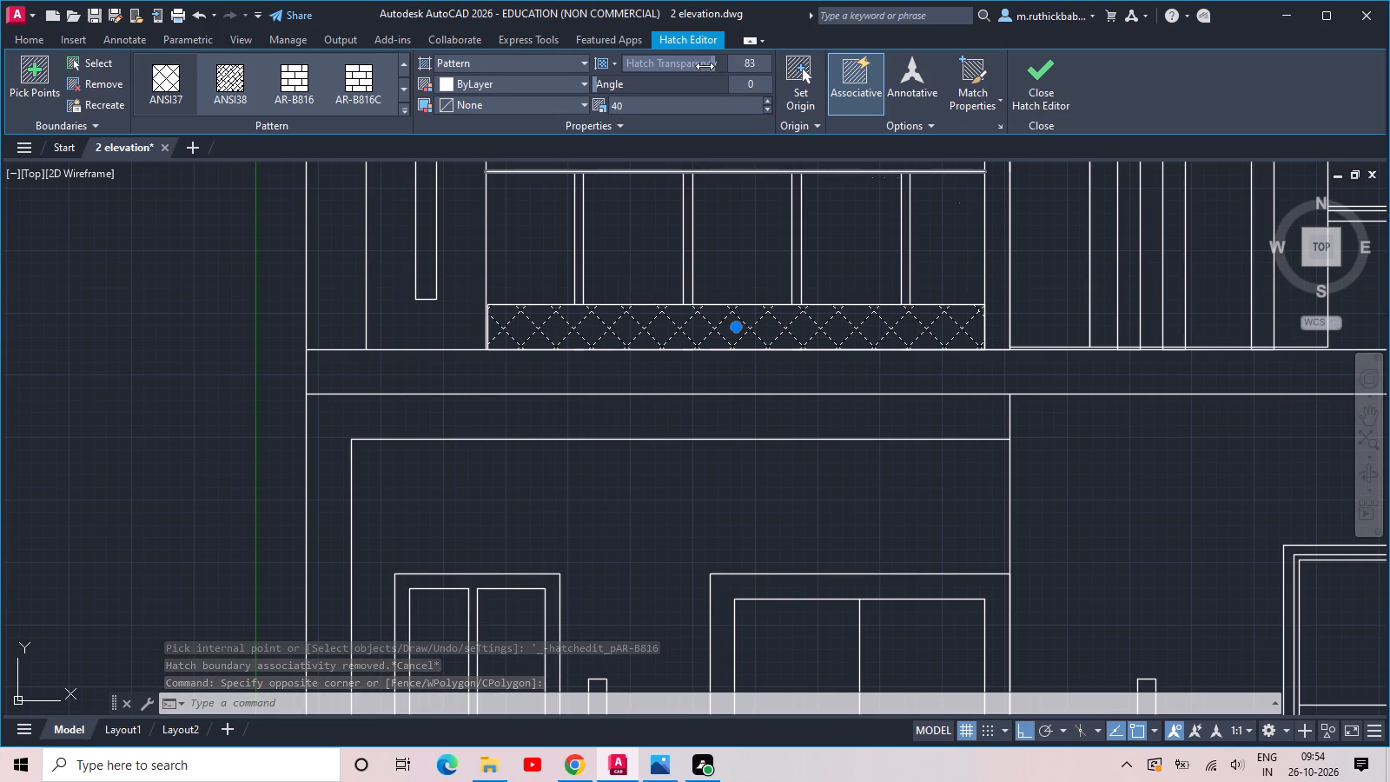
{"action": "left_click_drag", "start_coordinate": [705, 66], "coordinate": [684, 65]}
{"action": "key", "text": "Return"}
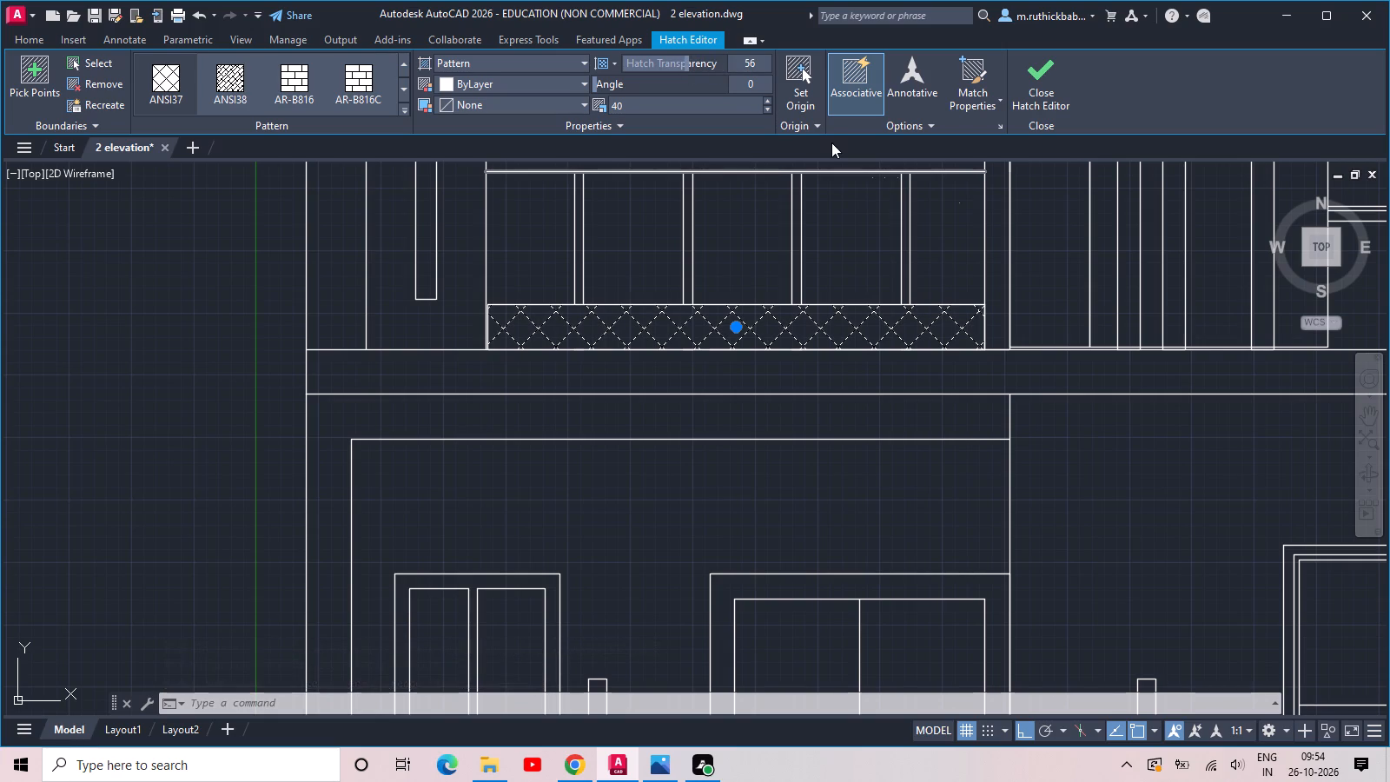
{"action": "scroll", "coordinate": [824, 156], "scroll_direction": "down", "scroll_amount": 2}
{"action": "middle_click_drag", "start_coordinate": [806, 222], "coordinate": [749, 351]}
{"action": "scroll", "coordinate": [741, 363], "scroll_direction": "down", "scroll_amount": 2}
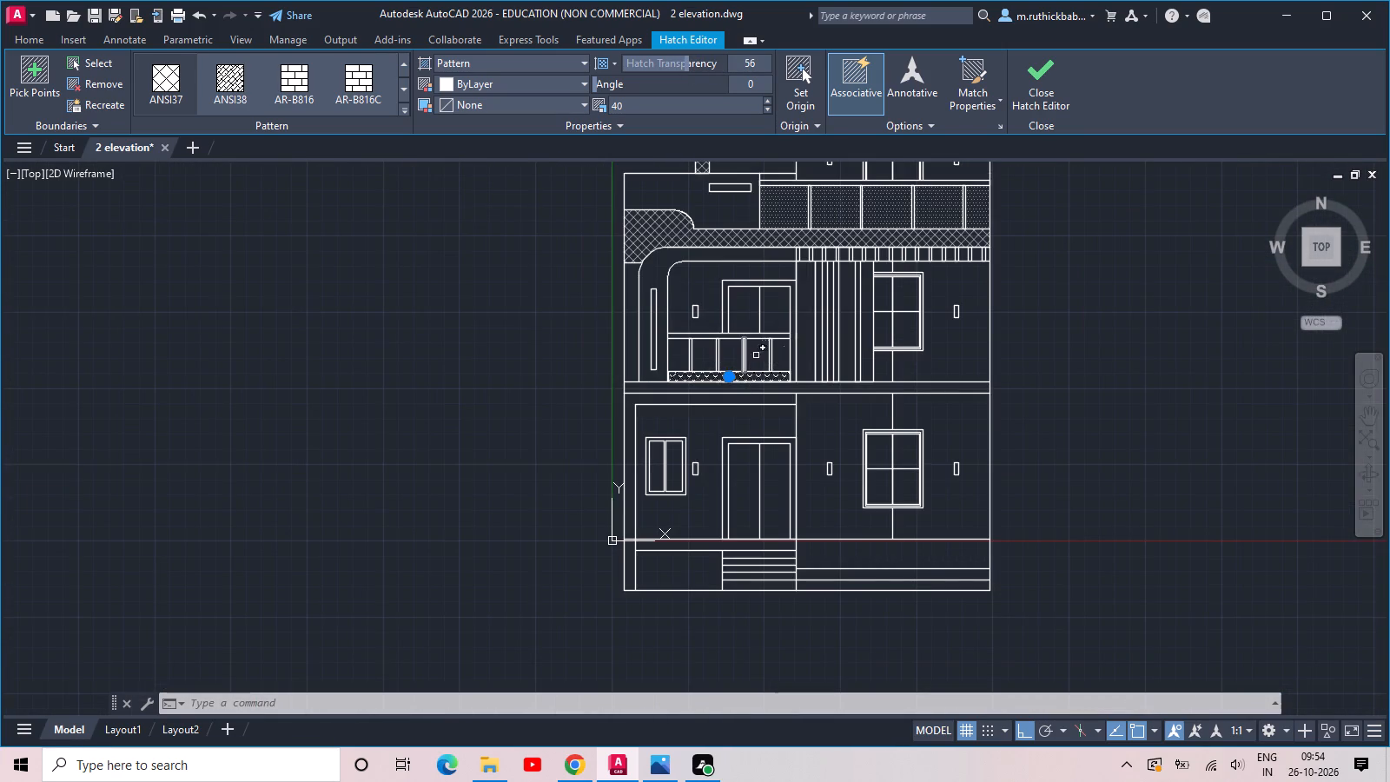
{"action": "scroll", "coordinate": [778, 330], "scroll_direction": "up", "scroll_amount": 1}
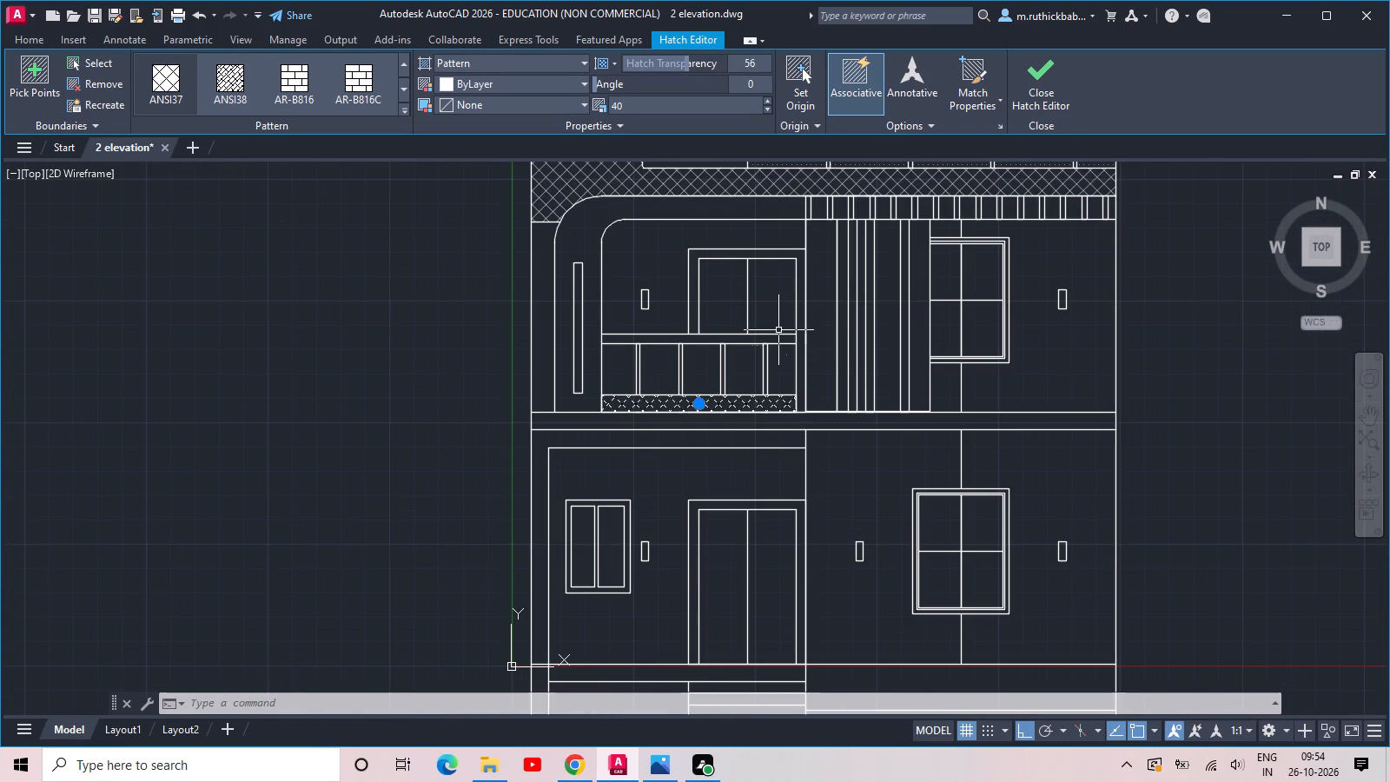
Hatch the ground-floor wall strip beside and around the large window with the GRAVEL pattern at scale 40.
{"action": "key", "text": "Return"}
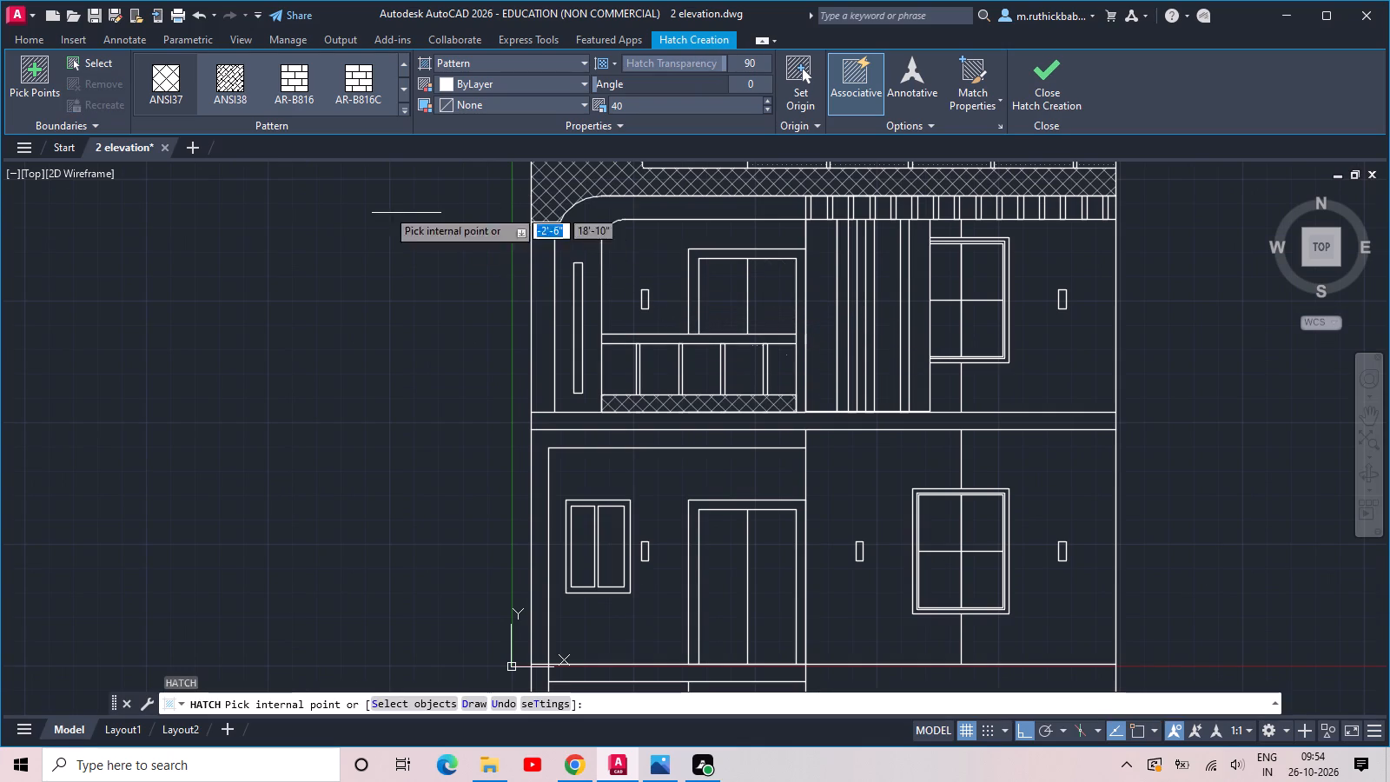
{"action": "left_click", "coordinate": [231, 92]}
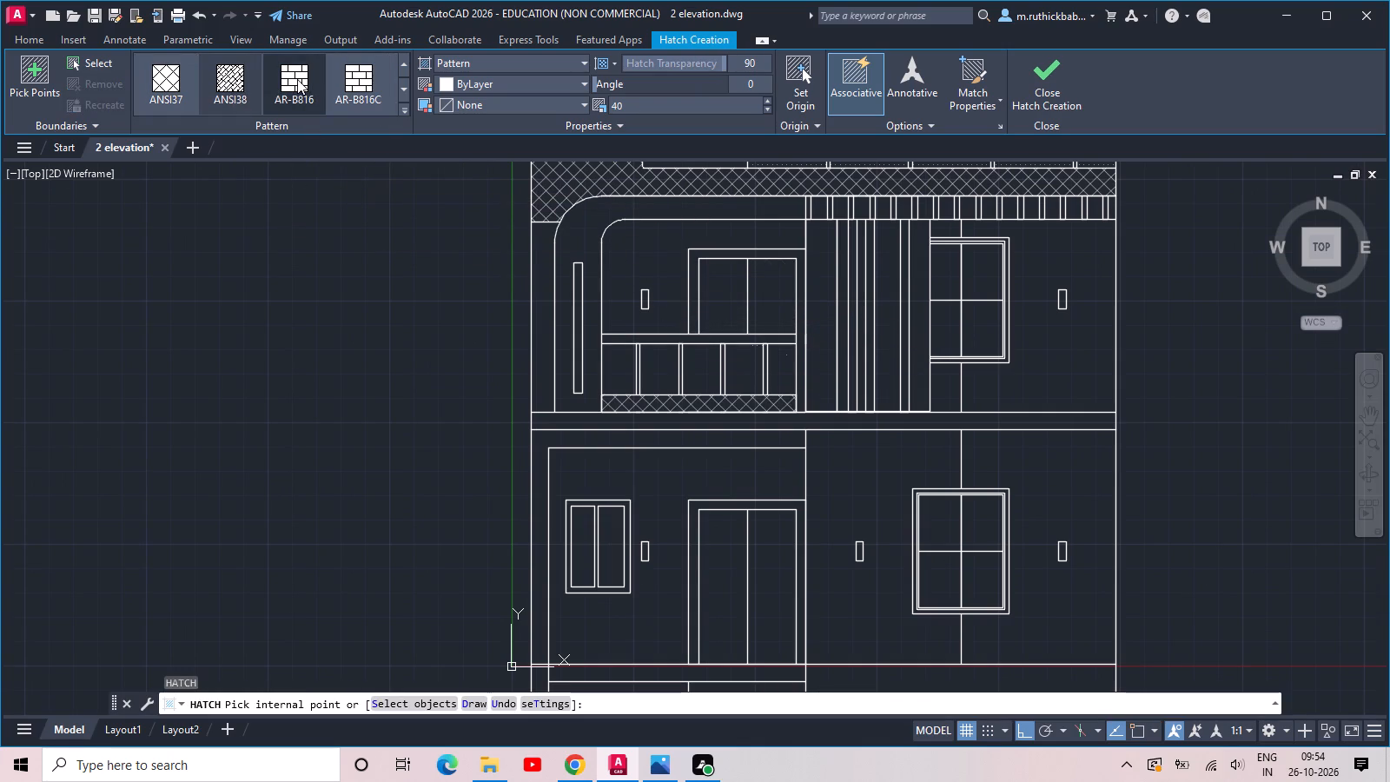
{"action": "left_click", "coordinate": [297, 79]}
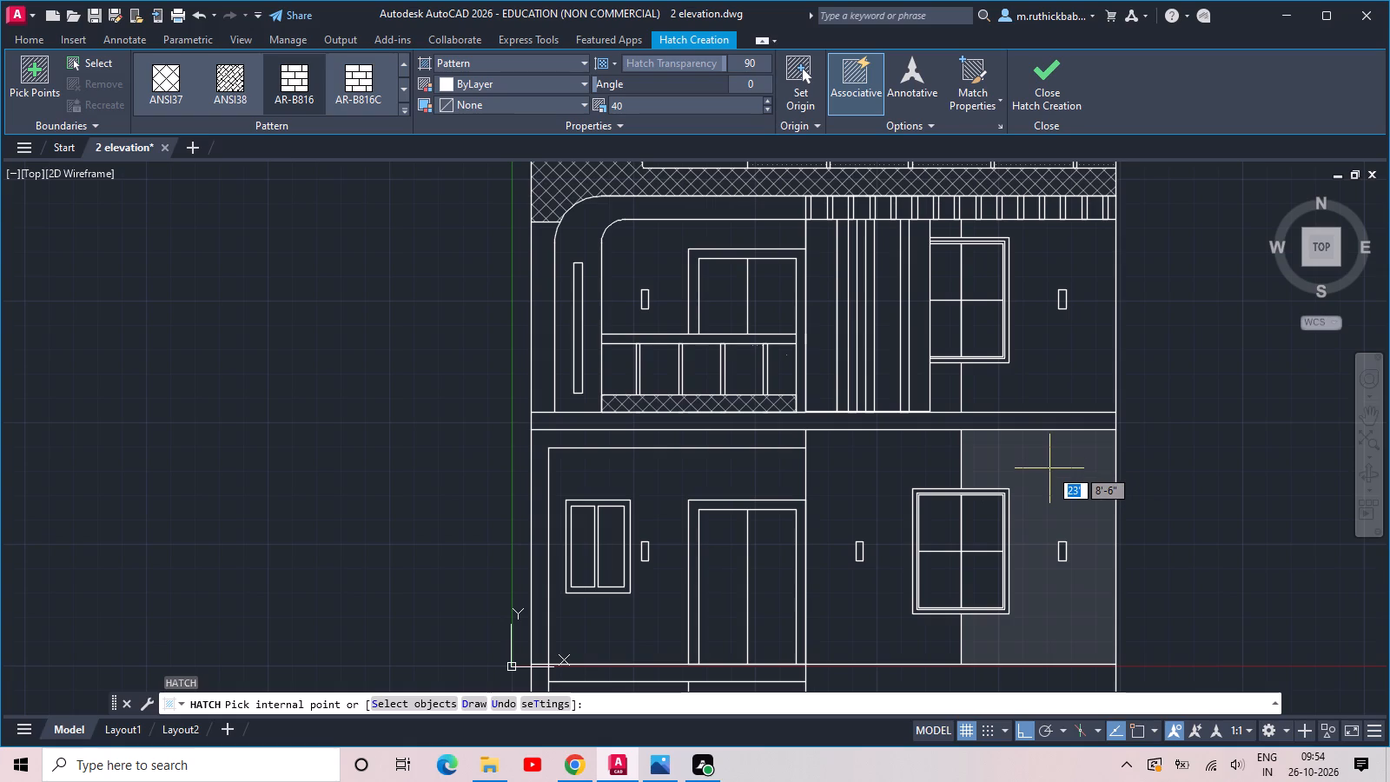
{"action": "scroll", "coordinate": [1049, 468], "scroll_direction": "down", "scroll_amount": 3}
{"action": "scroll", "coordinate": [1049, 468], "scroll_direction": "up", "scroll_amount": 3}
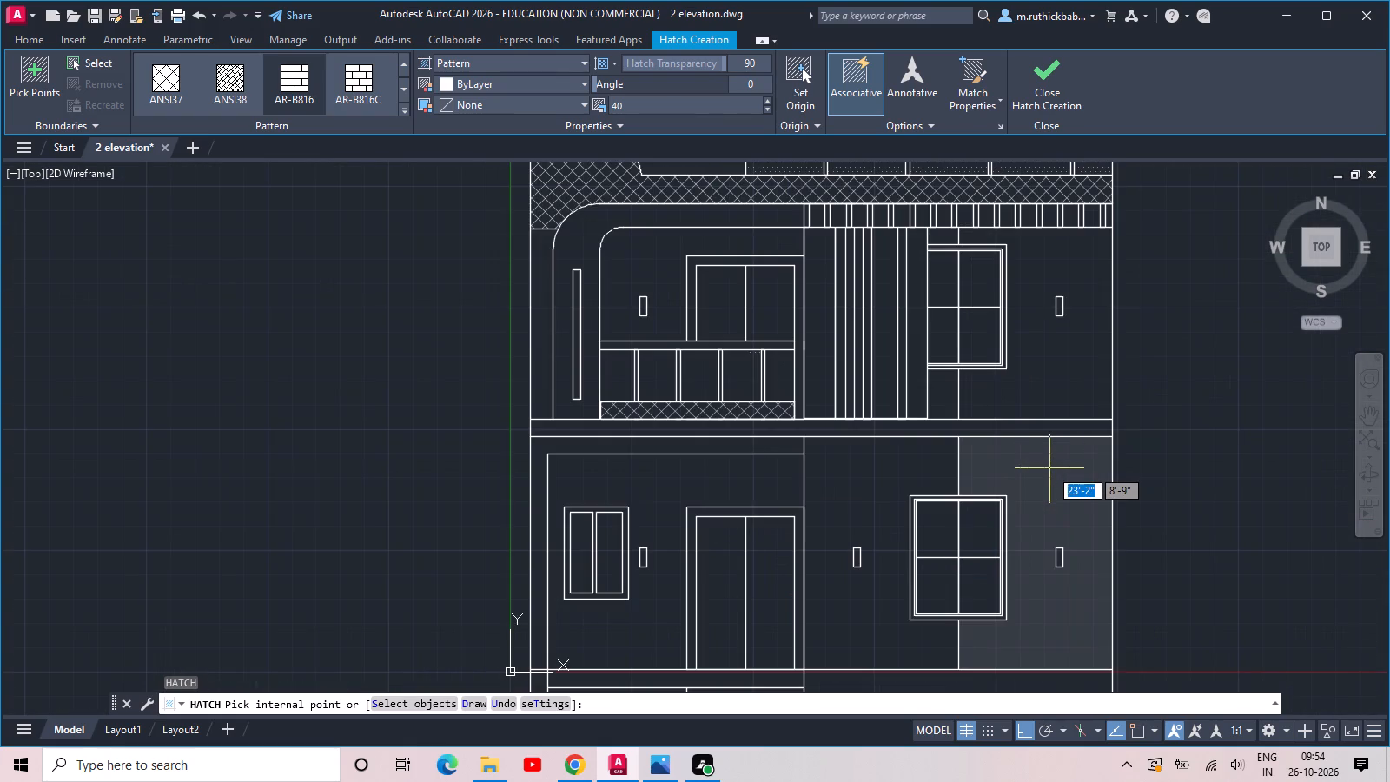
{"action": "scroll", "coordinate": [261, 65], "scroll_direction": "down", "scroll_amount": 2}
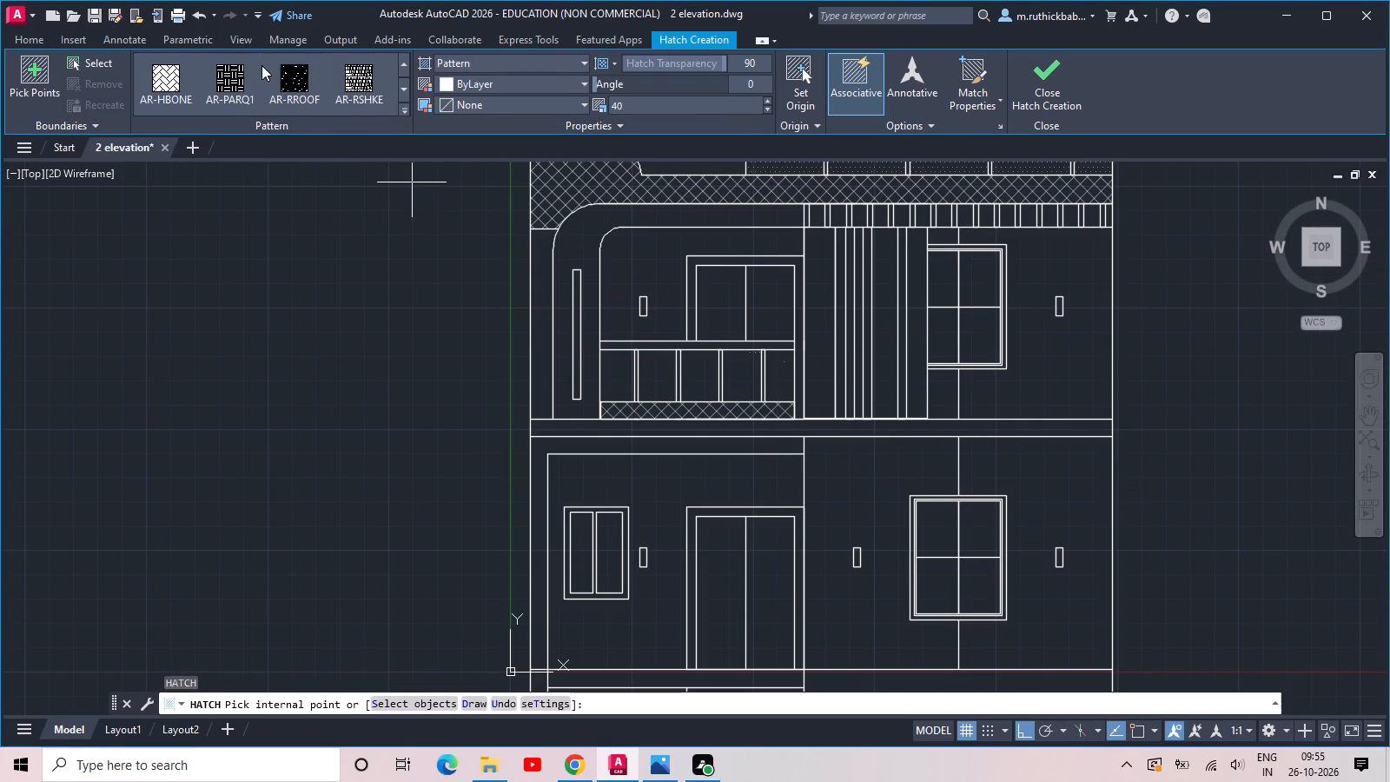
{"action": "scroll", "coordinate": [261, 65], "scroll_direction": "down", "scroll_amount": 3}
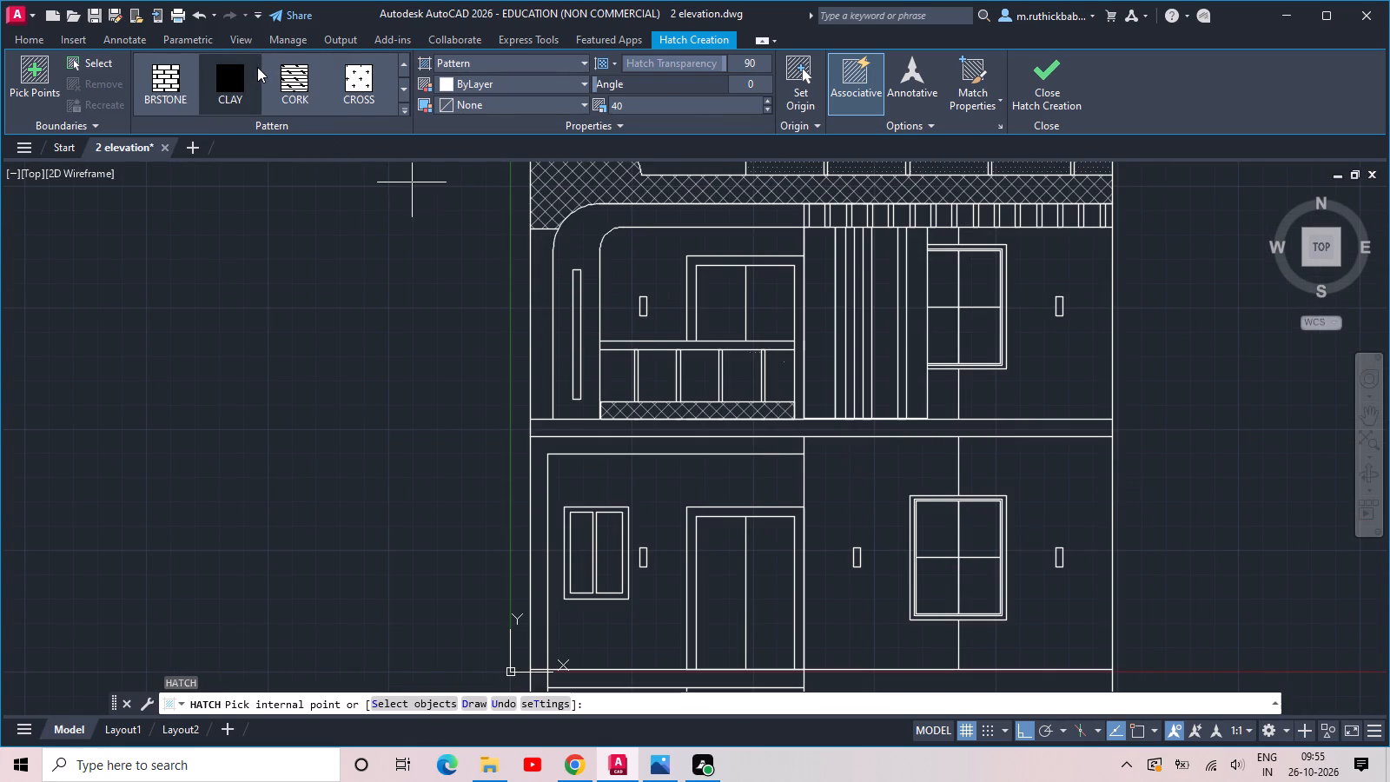
{"action": "scroll", "coordinate": [257, 67], "scroll_direction": "down", "scroll_amount": 1}
{"action": "scroll", "coordinate": [330, 75], "scroll_direction": "down", "scroll_amount": 2}
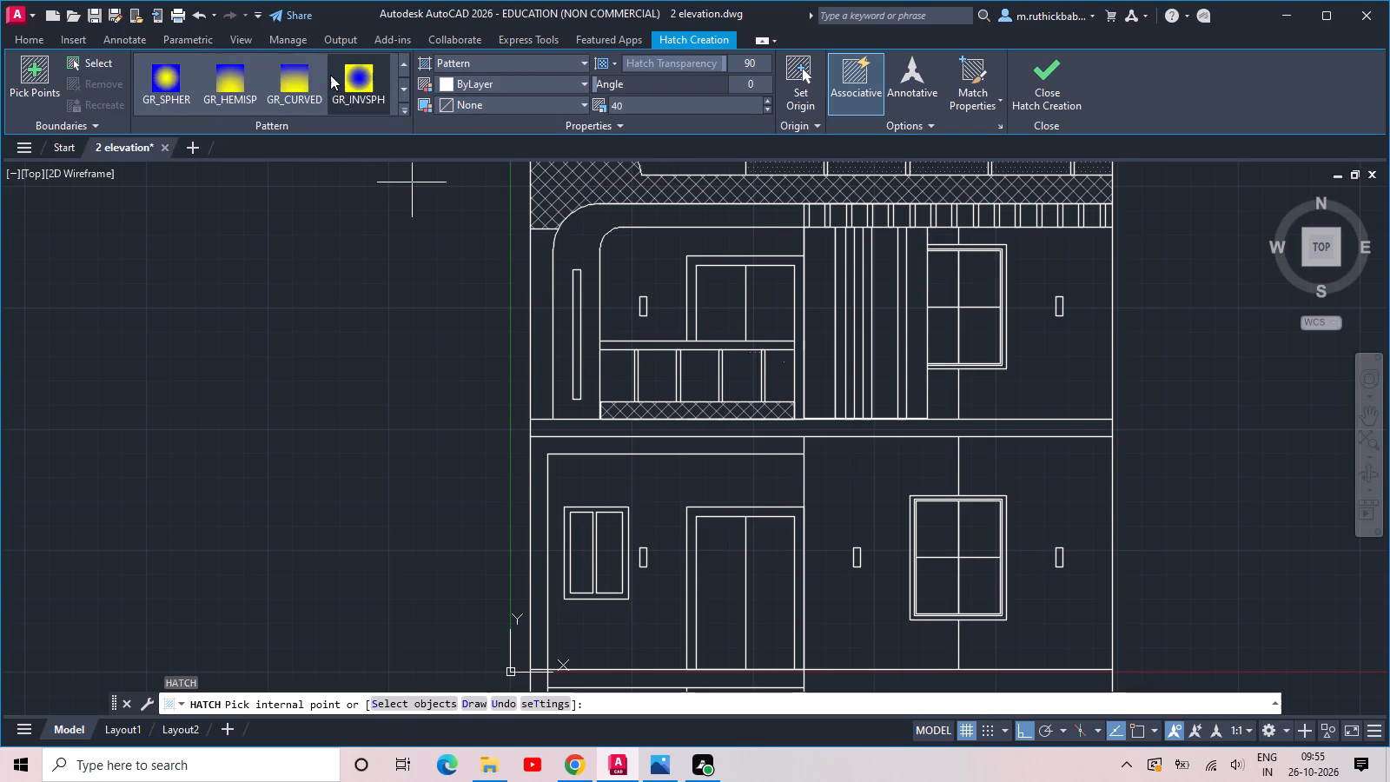
{"action": "scroll", "coordinate": [329, 75], "scroll_direction": "down", "scroll_amount": 3}
{"action": "scroll", "coordinate": [329, 75], "scroll_direction": "up", "scroll_amount": 1}
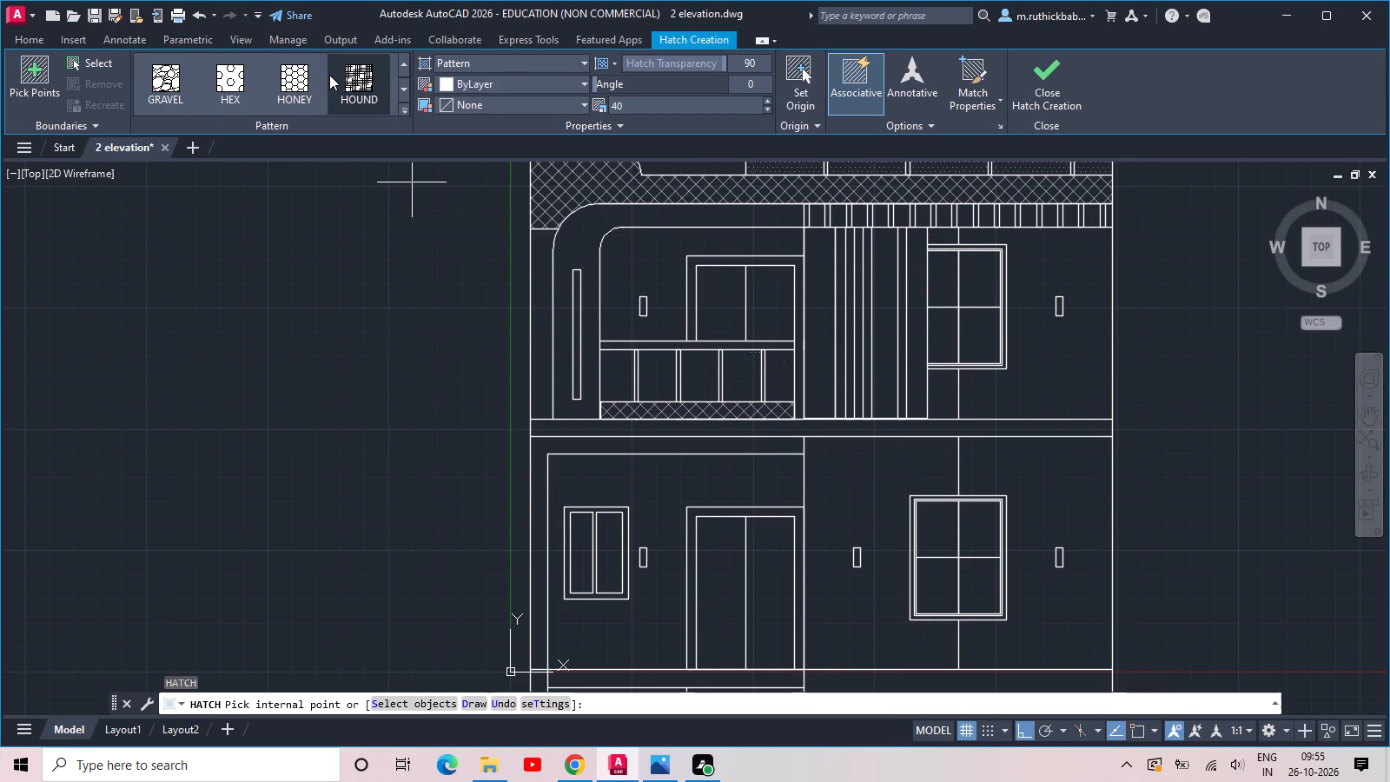
{"action": "left_click", "coordinate": [170, 78]}
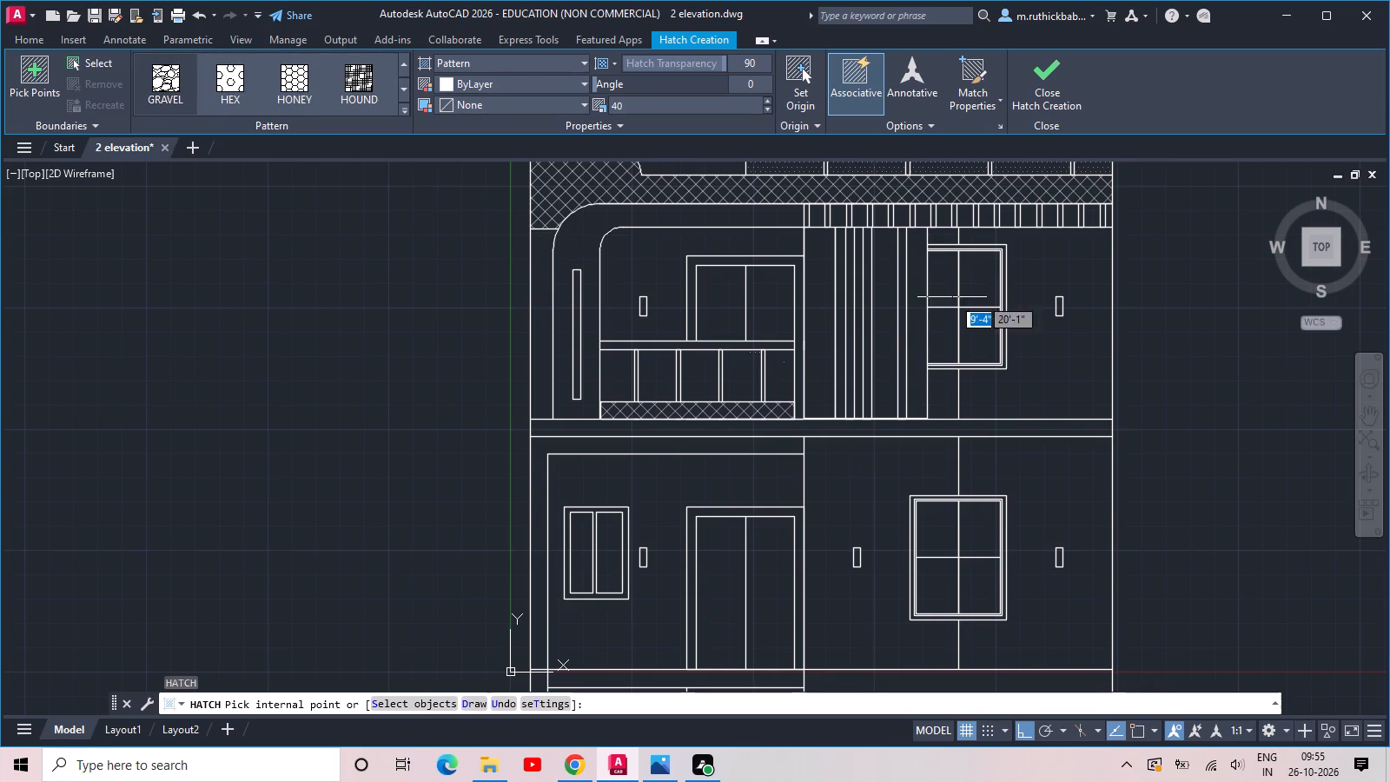
{"action": "left_click", "coordinate": [1049, 491]}
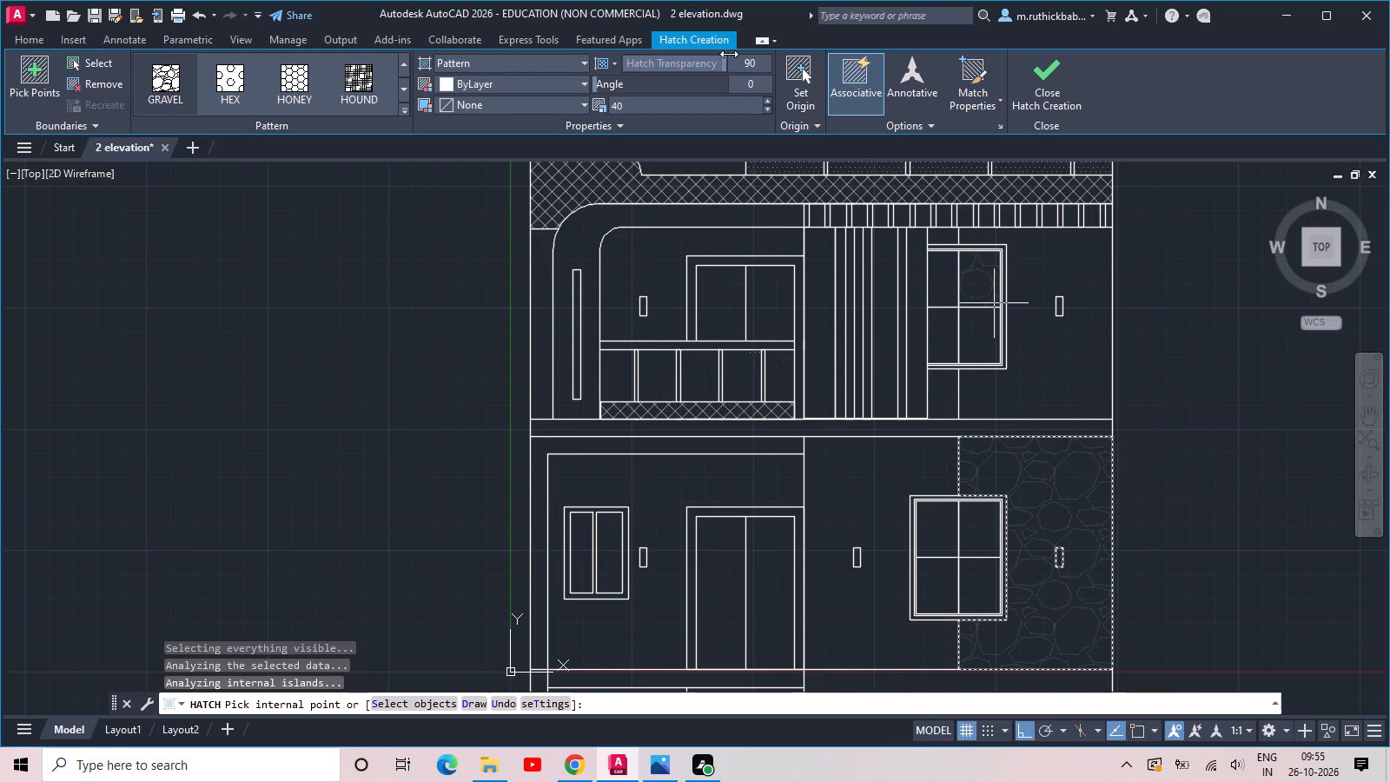
Set the gravel hatch's transparency to 36 and add the matching first-floor wall strip to it.
{"action": "left_click_drag", "start_coordinate": [719, 64], "coordinate": [636, 70]}
{"action": "left_click", "coordinate": [1046, 366]}
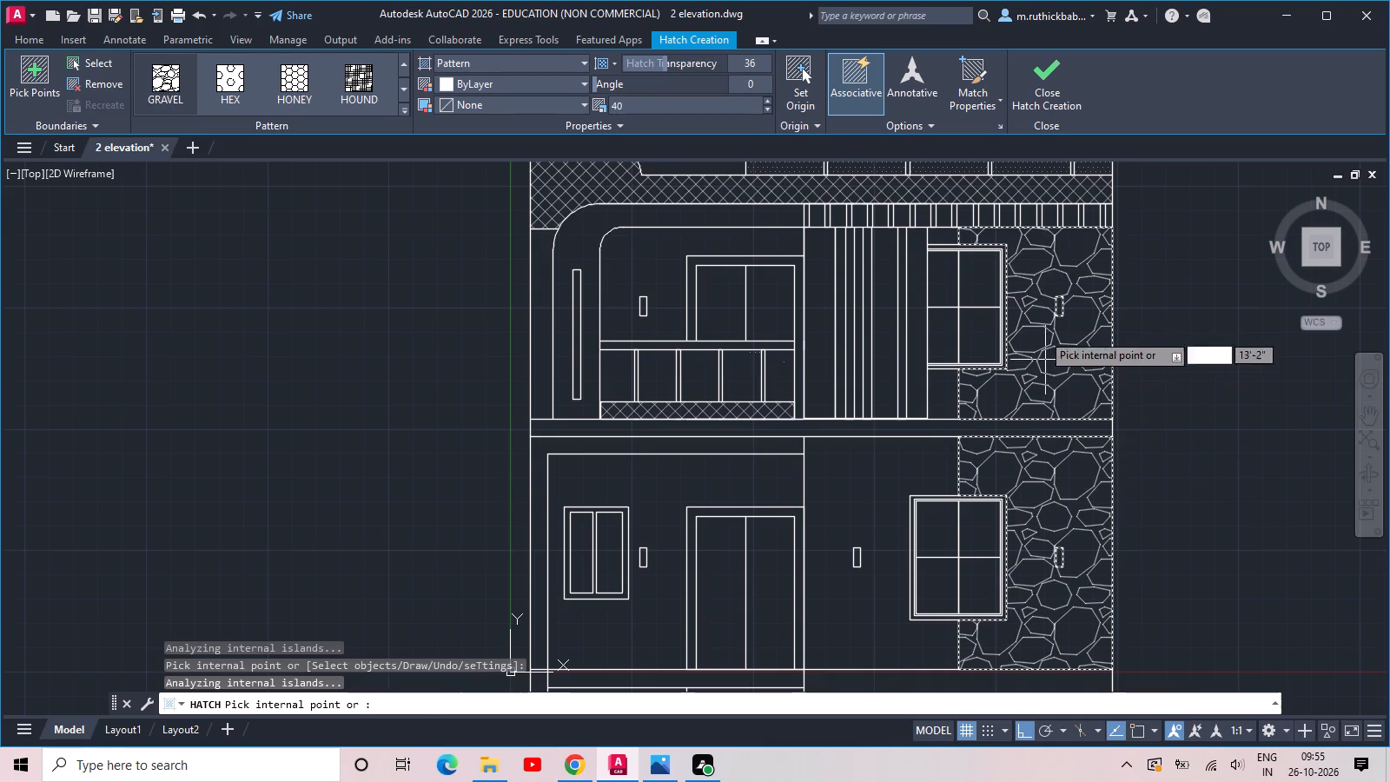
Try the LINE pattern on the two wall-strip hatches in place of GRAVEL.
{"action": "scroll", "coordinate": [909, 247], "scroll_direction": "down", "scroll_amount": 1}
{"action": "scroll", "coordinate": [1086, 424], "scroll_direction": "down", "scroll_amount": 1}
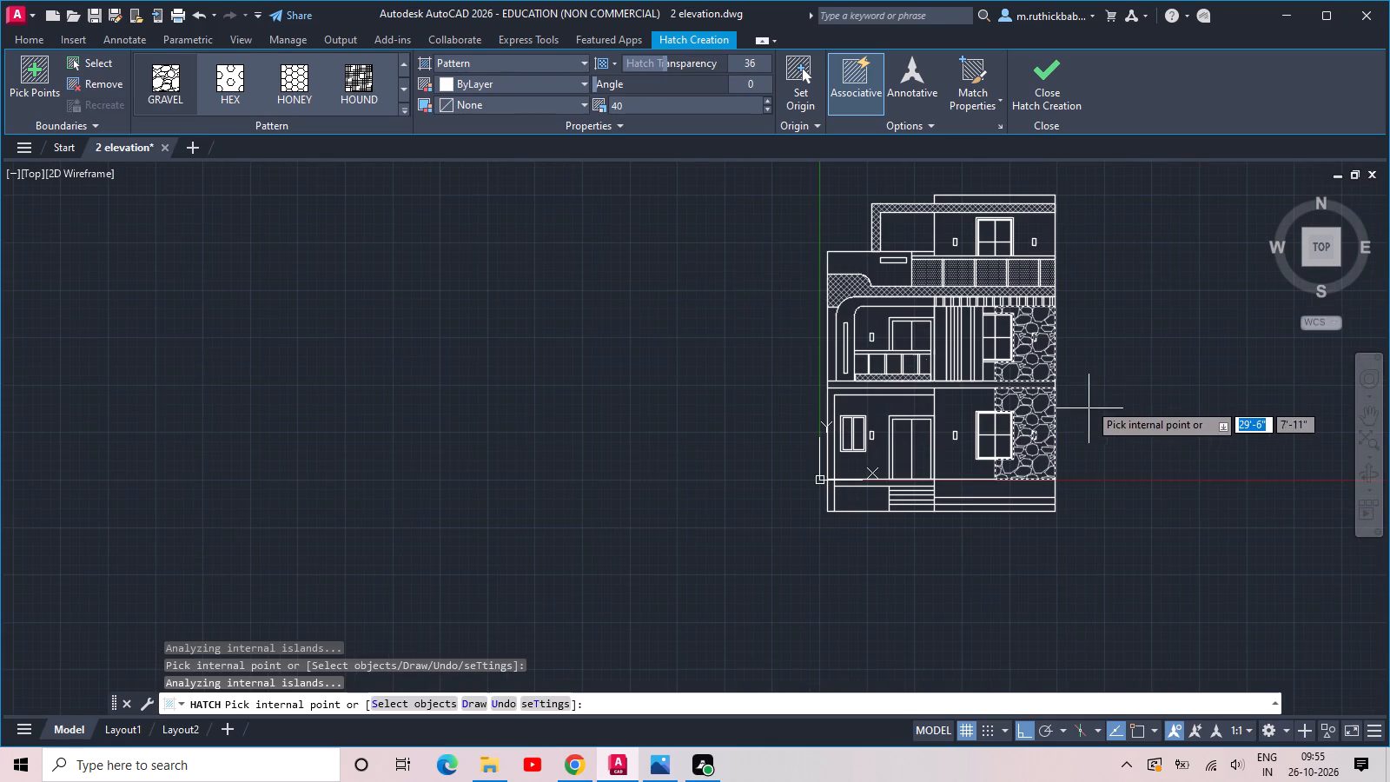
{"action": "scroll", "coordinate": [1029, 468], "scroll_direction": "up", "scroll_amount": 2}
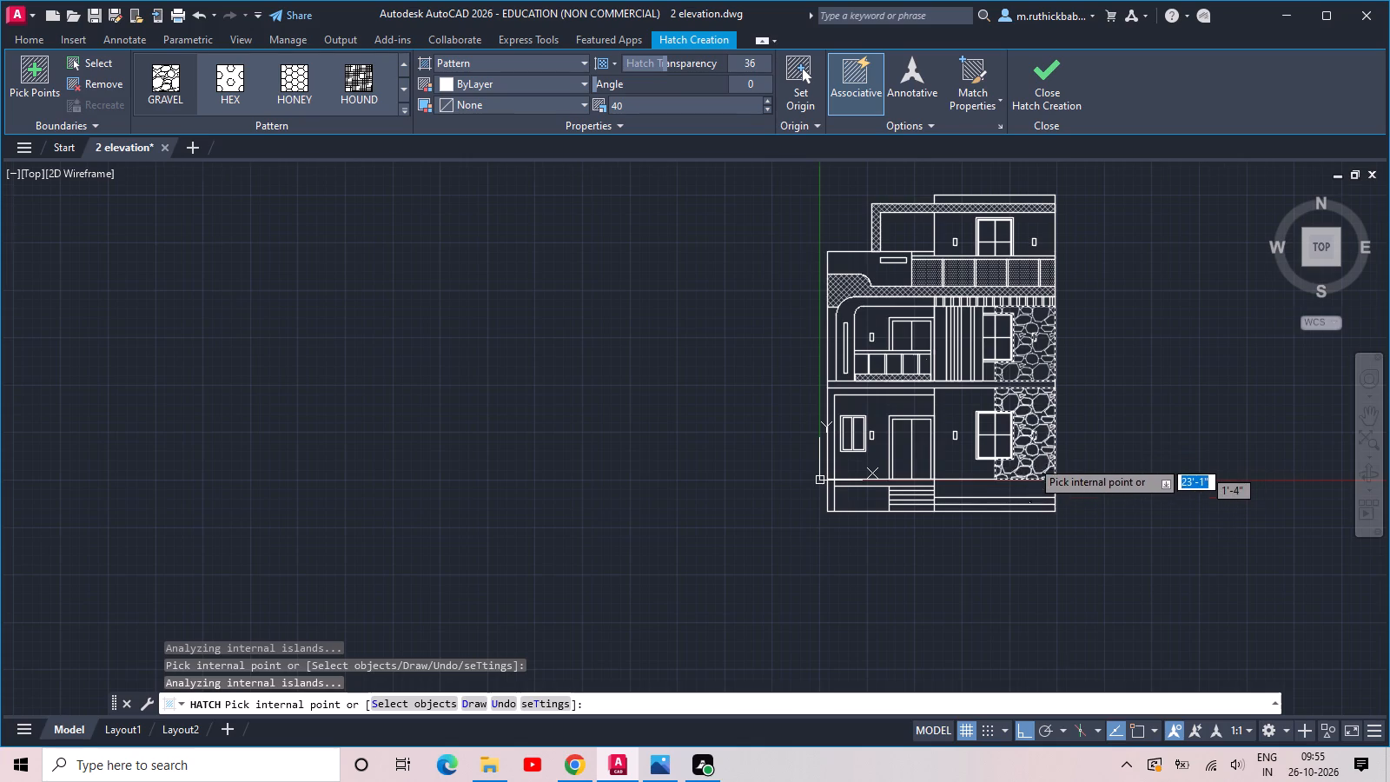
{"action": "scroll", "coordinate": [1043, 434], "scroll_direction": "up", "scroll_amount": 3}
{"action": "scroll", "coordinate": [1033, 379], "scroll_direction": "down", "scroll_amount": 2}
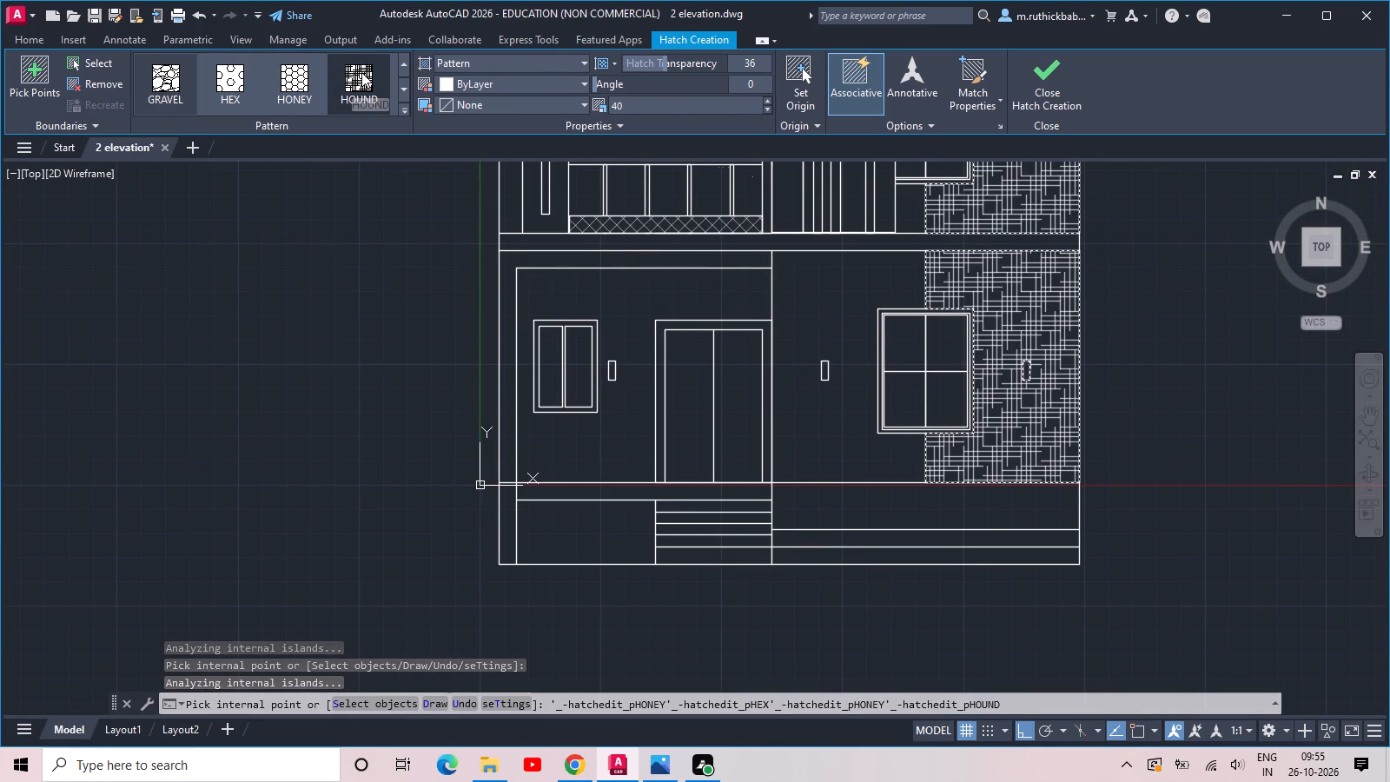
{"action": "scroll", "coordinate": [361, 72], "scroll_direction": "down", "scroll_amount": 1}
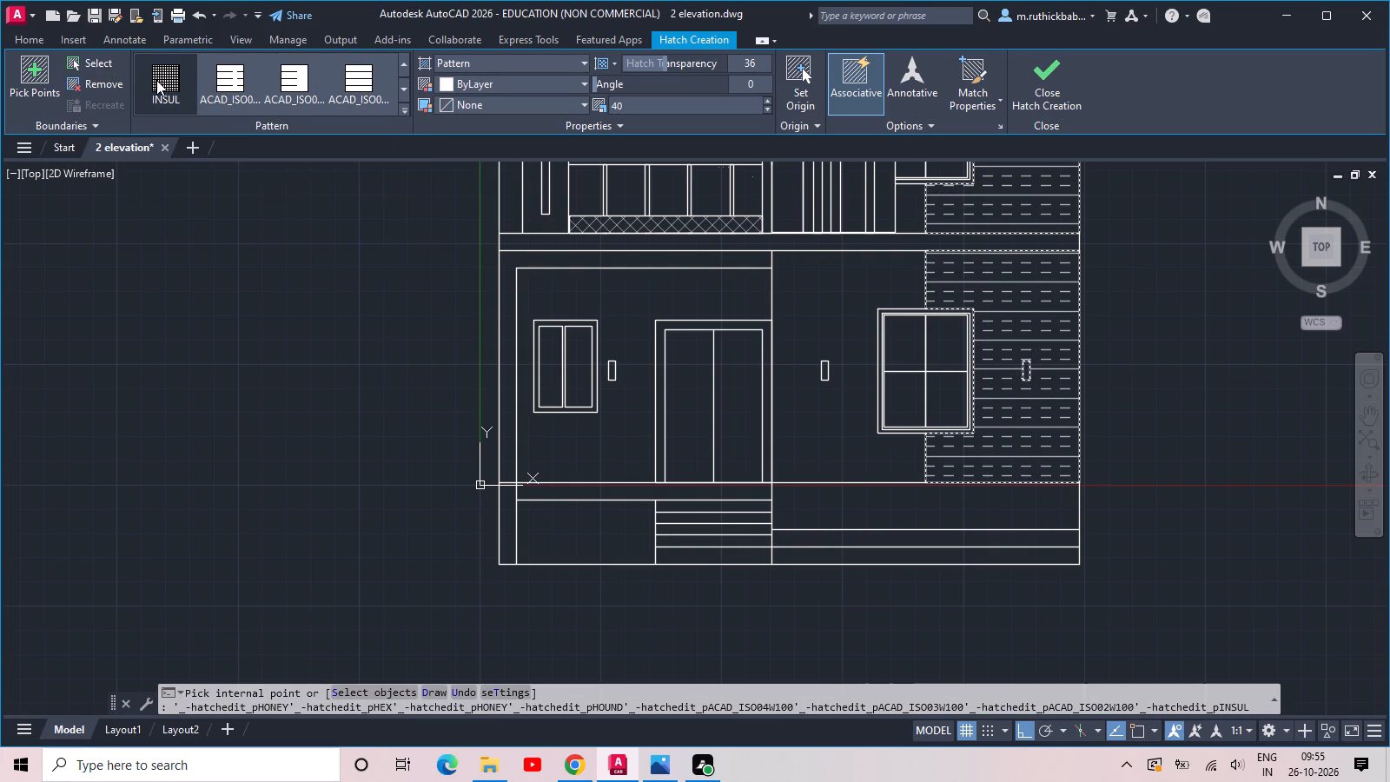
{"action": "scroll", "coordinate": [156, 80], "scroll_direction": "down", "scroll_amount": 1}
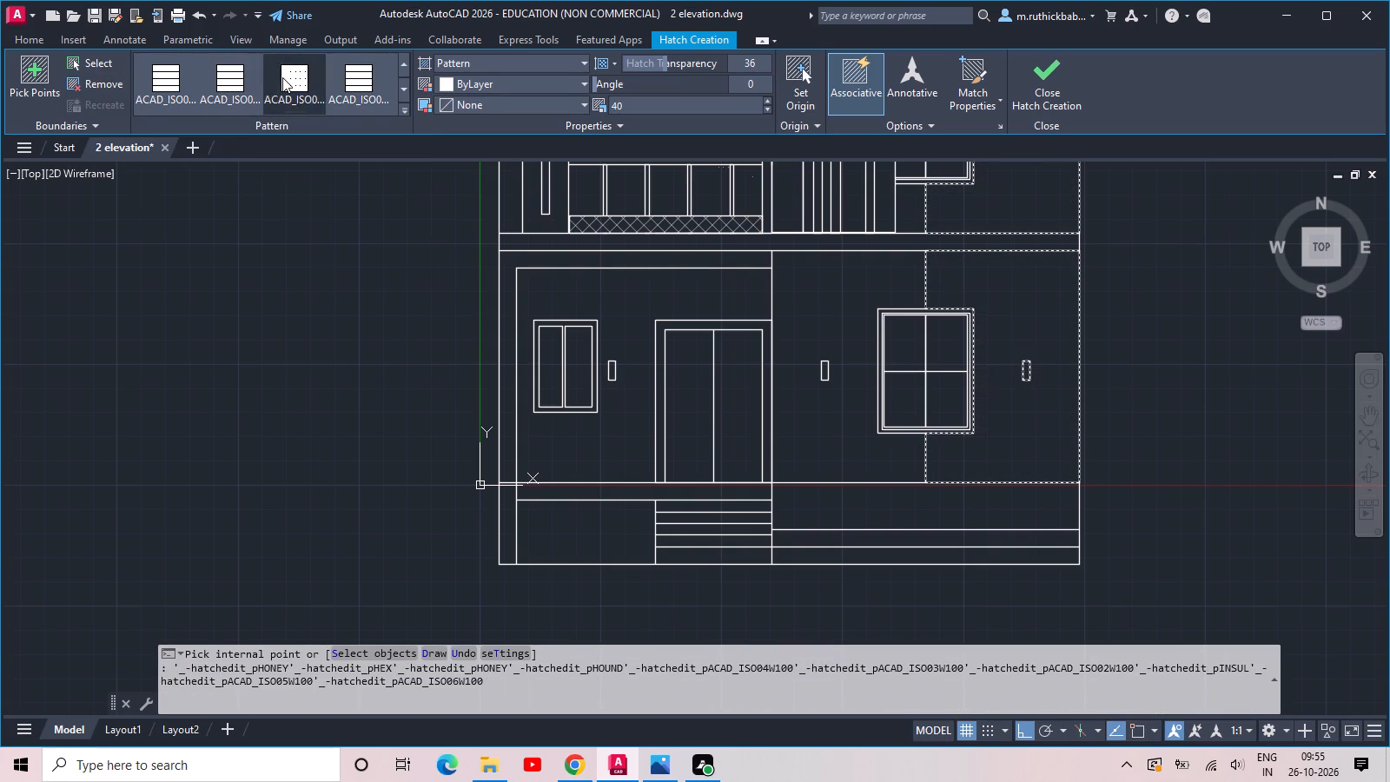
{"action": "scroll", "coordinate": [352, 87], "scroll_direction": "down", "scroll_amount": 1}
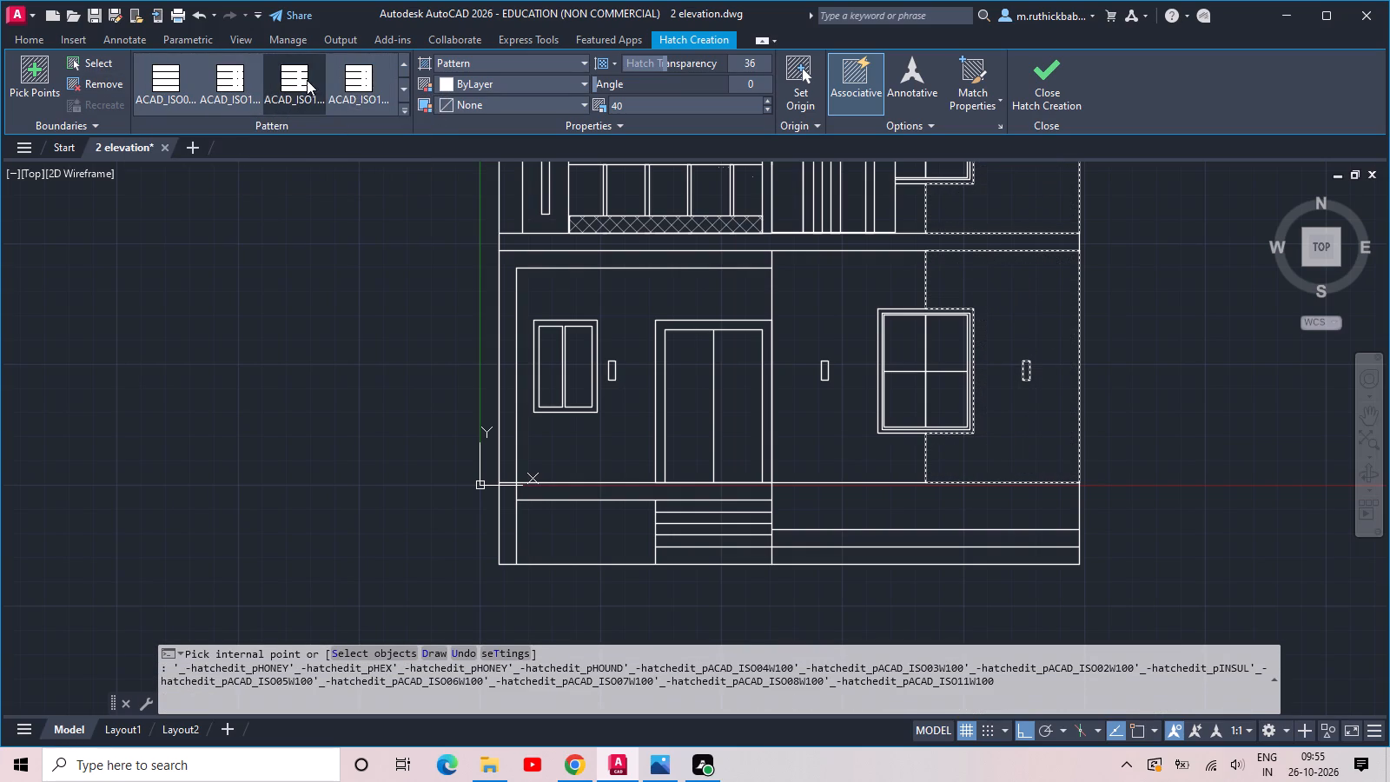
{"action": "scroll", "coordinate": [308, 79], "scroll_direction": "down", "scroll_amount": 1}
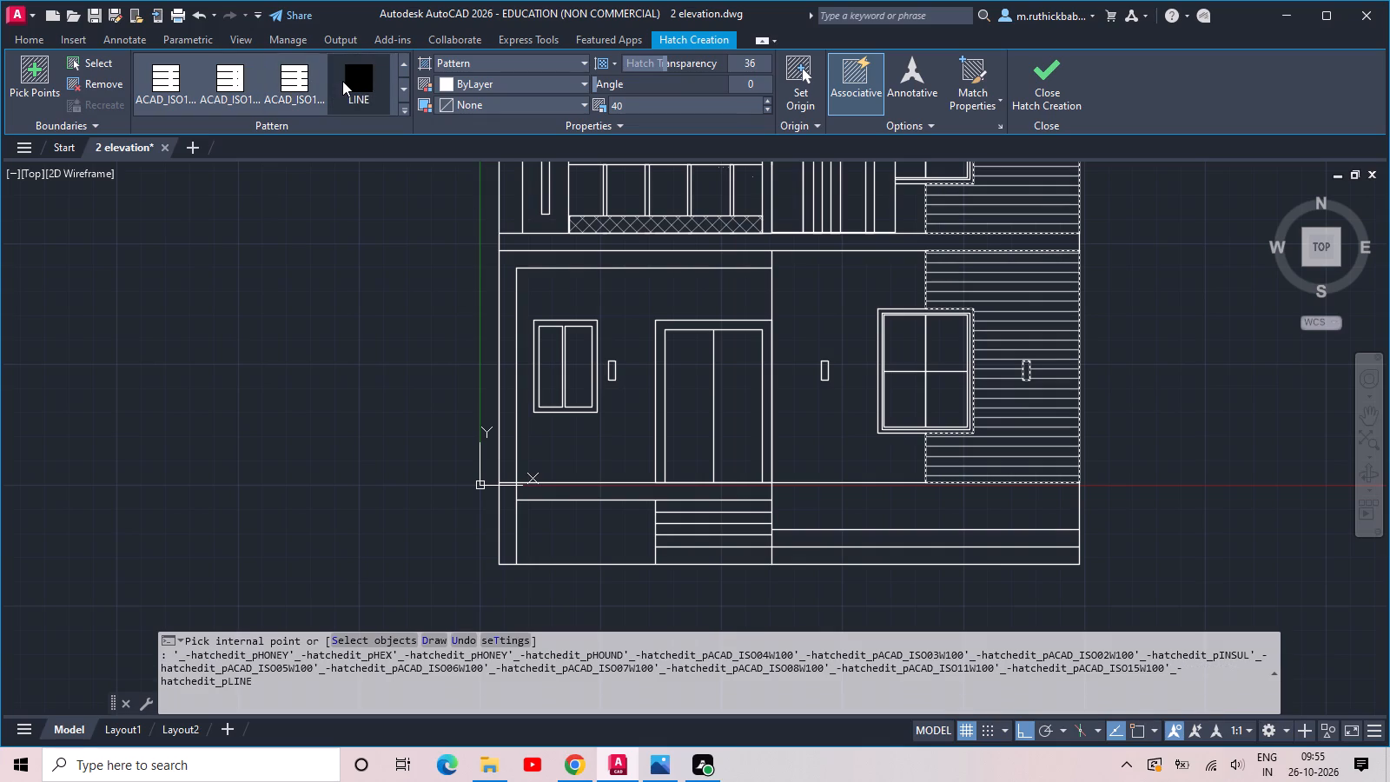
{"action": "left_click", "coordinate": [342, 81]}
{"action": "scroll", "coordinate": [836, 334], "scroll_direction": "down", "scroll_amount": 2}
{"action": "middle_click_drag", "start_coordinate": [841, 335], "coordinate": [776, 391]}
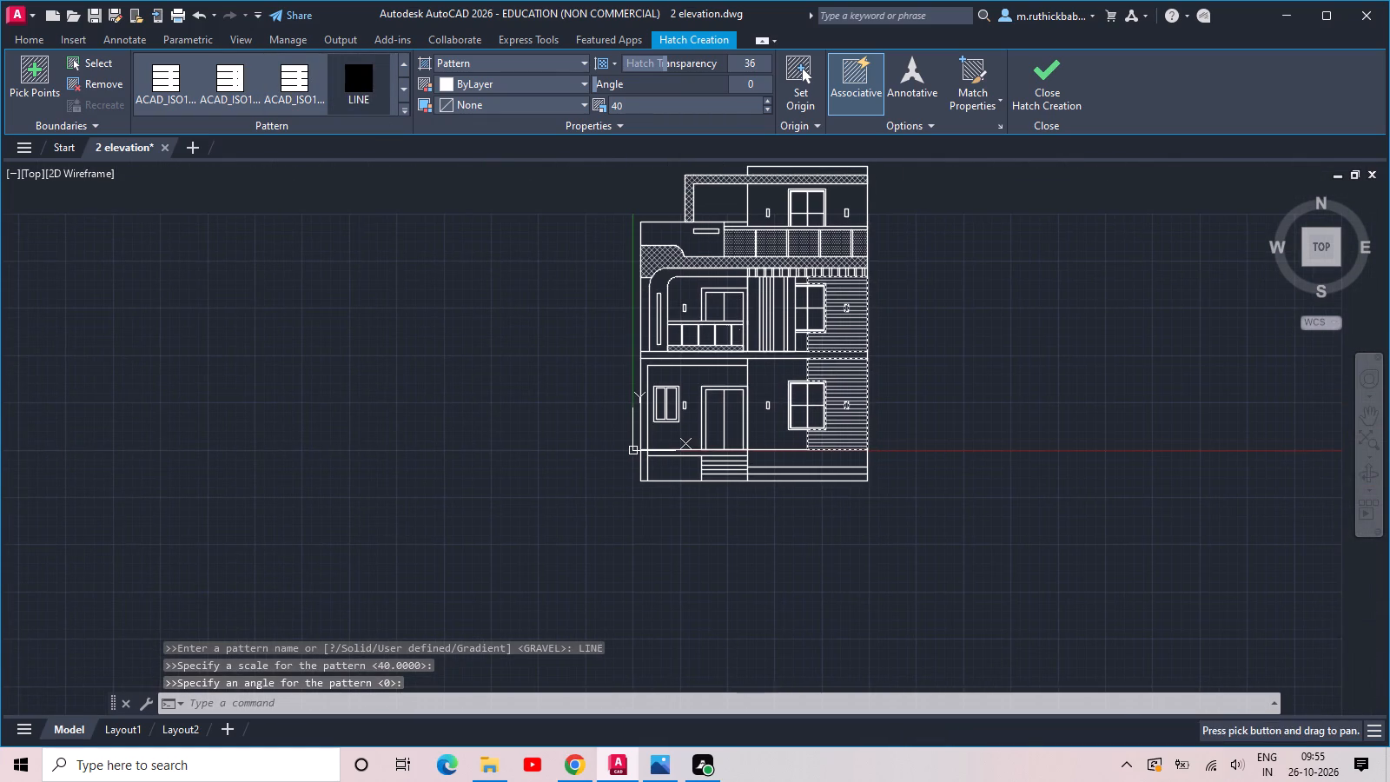
Preview other hatch patterns such as NET, MUDST, TRANS and ZIGZAG on the two wall strips to compare them with GRAVEL.
{"action": "scroll", "coordinate": [776, 391], "scroll_direction": "up", "scroll_amount": 2}
{"action": "scroll", "coordinate": [275, 90], "scroll_direction": "down", "scroll_amount": 1}
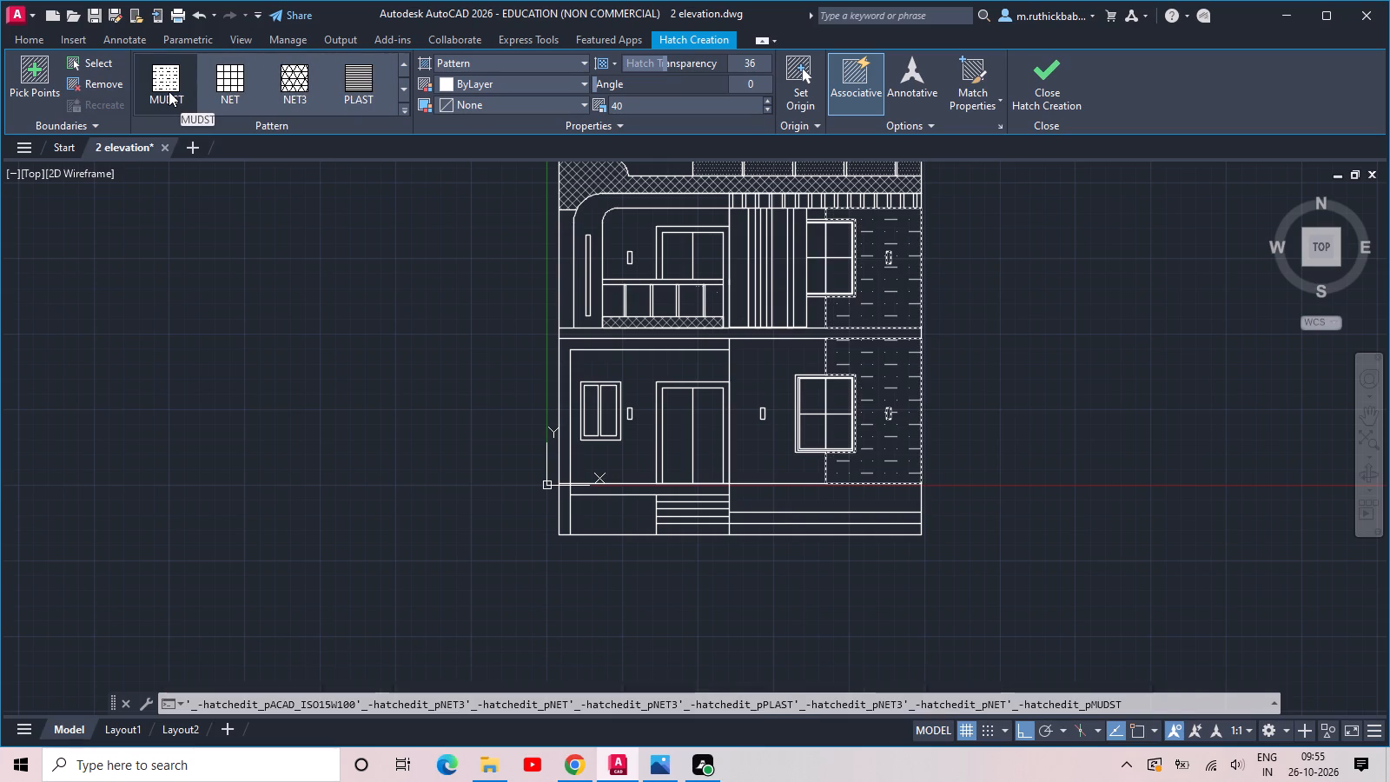
{"action": "scroll", "coordinate": [184, 86], "scroll_direction": "down", "scroll_amount": 2}
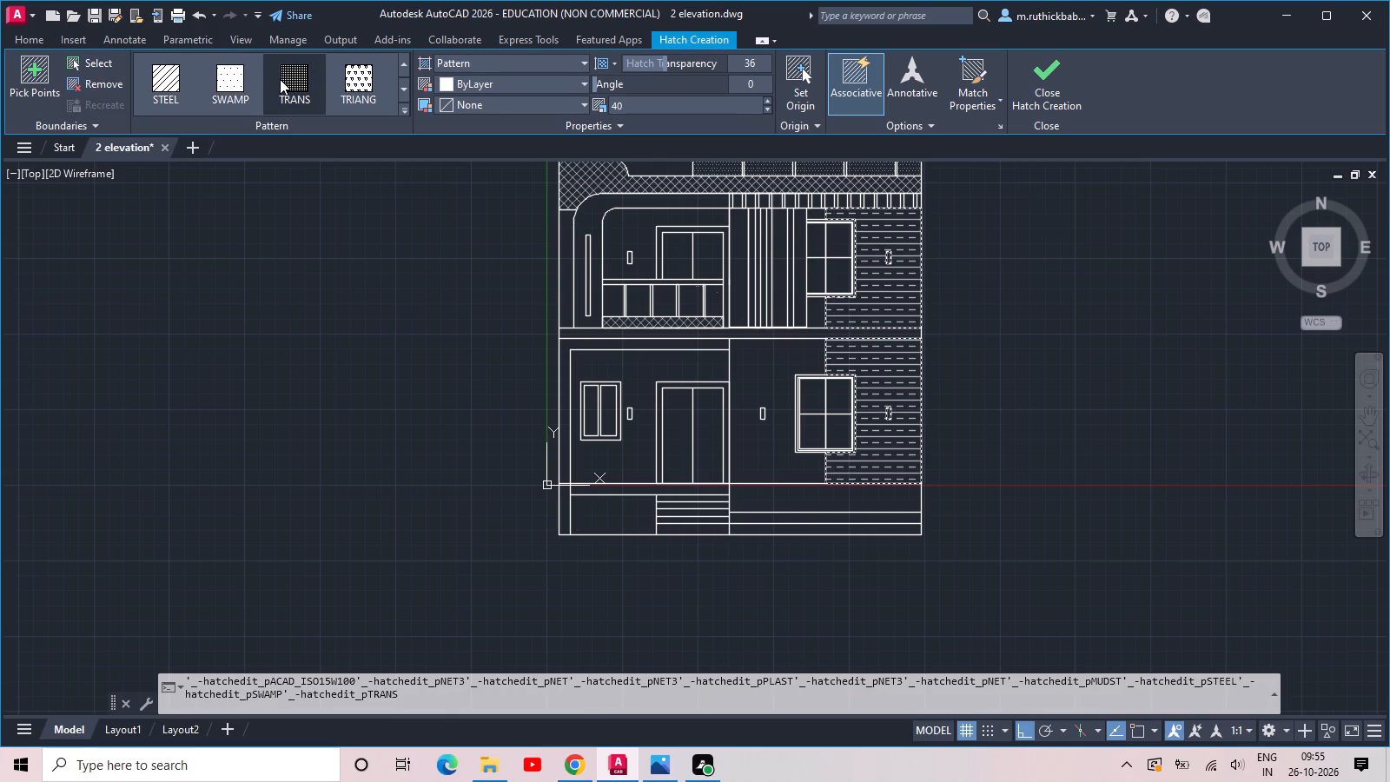
{"action": "scroll", "coordinate": [356, 75], "scroll_direction": "down", "scroll_amount": 1}
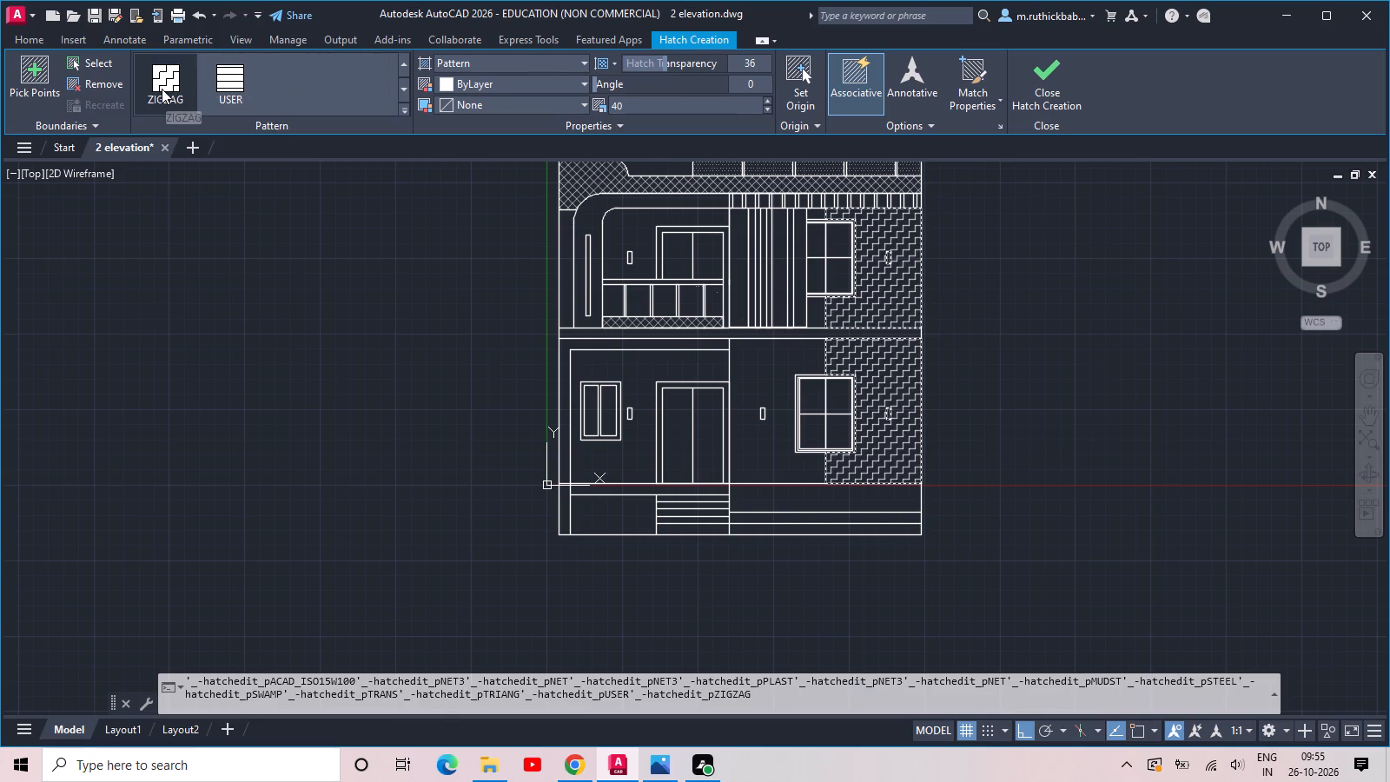
{"action": "scroll", "coordinate": [222, 89], "scroll_direction": "up", "scroll_amount": 3}
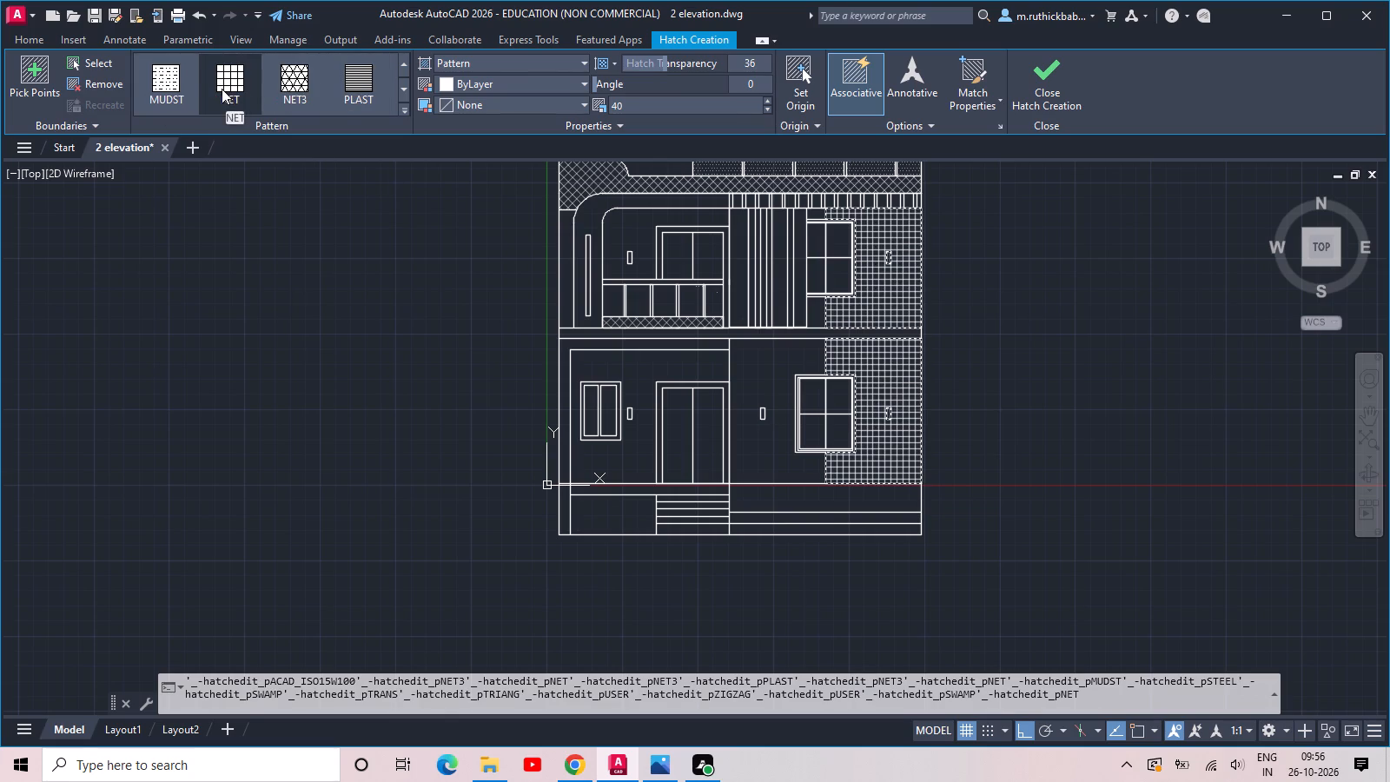
{"action": "scroll", "coordinate": [222, 89], "scroll_direction": "up", "scroll_amount": 1}
{"action": "scroll", "coordinate": [352, 91], "scroll_direction": "up", "scroll_amount": 2}
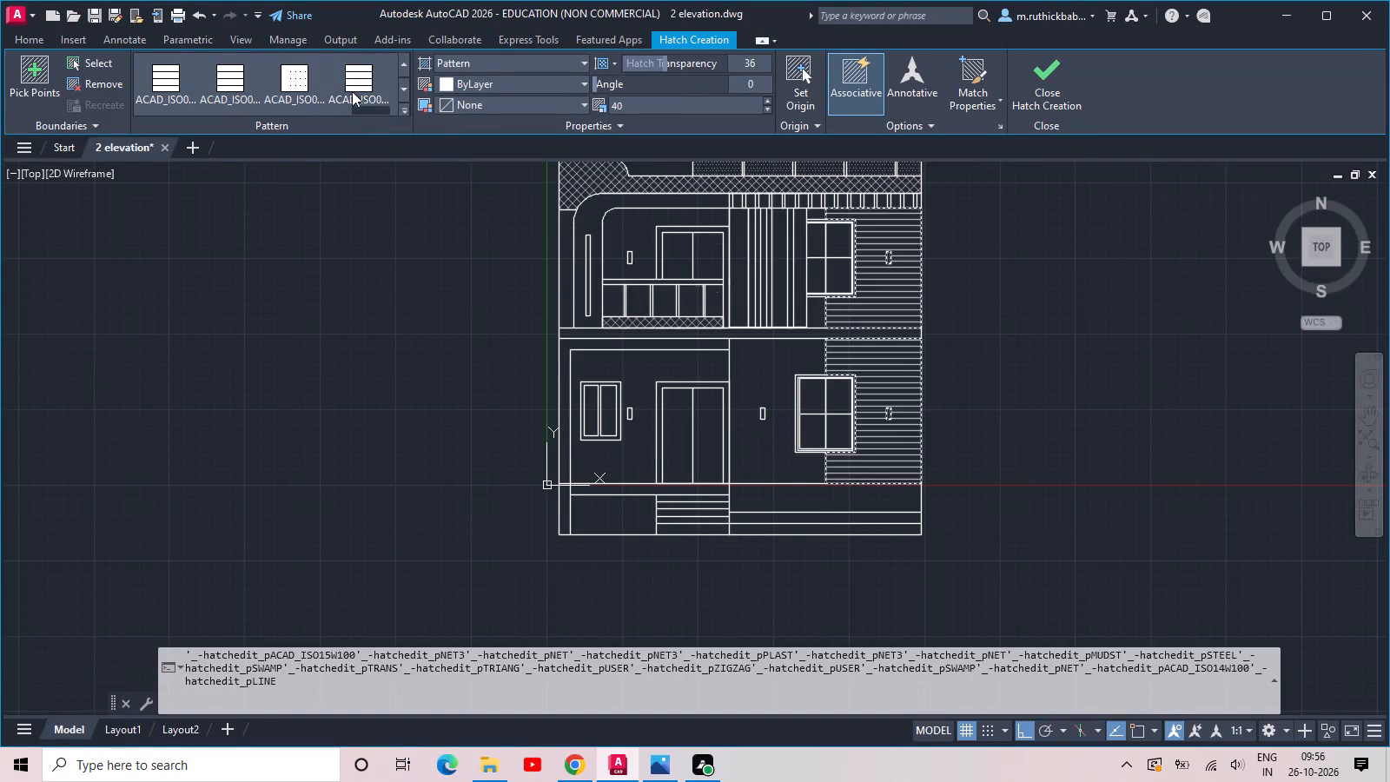
{"action": "scroll", "coordinate": [291, 89], "scroll_direction": "up", "scroll_amount": 3}
{"action": "scroll", "coordinate": [283, 83], "scroll_direction": "down", "scroll_amount": 1}
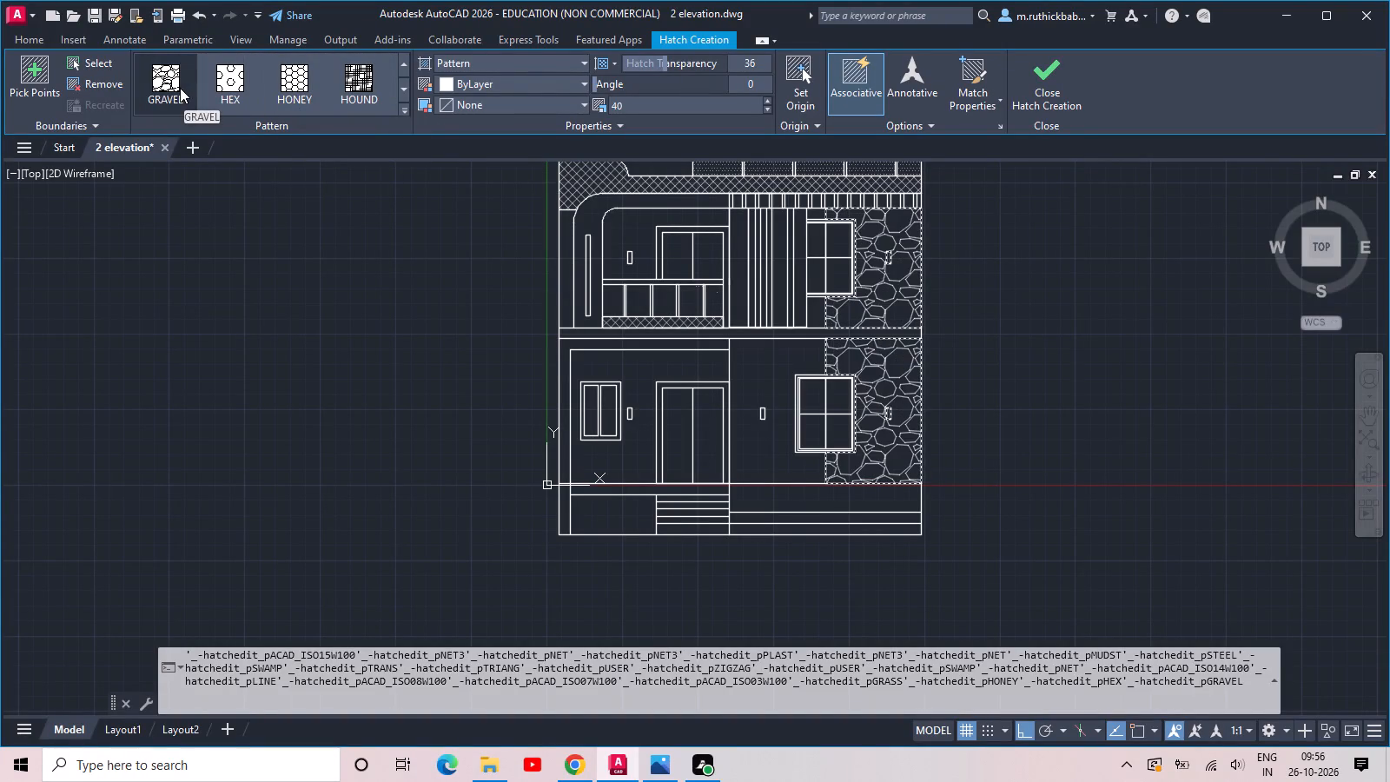
Set the wall-strip hatch to scale 70 with the GRAVEL pattern and finish the hatch.
{"action": "left_click_drag", "start_coordinate": [635, 104], "coordinate": [588, 115]}
{"action": "type", "text": "70"}
{"action": "key", "text": "Return"}
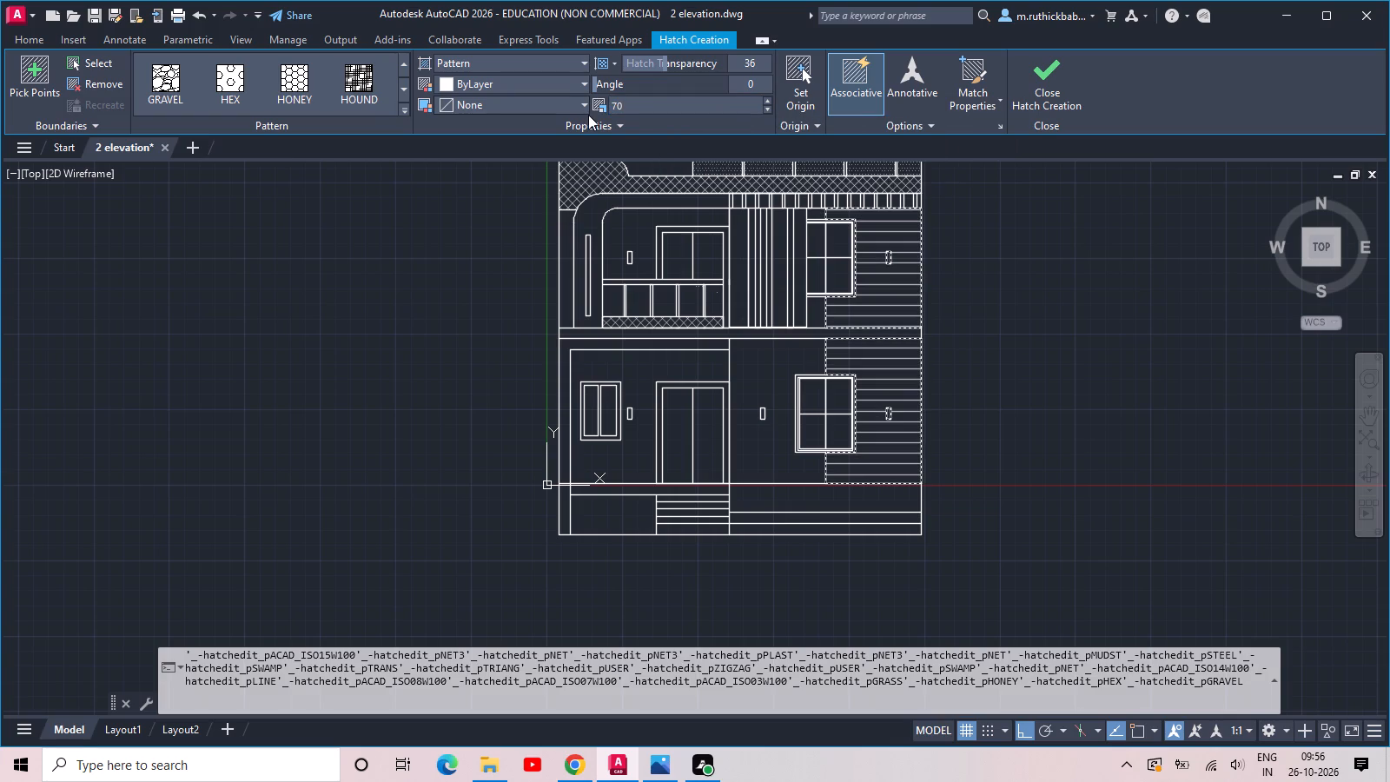
{"action": "left_click", "coordinate": [172, 85]}
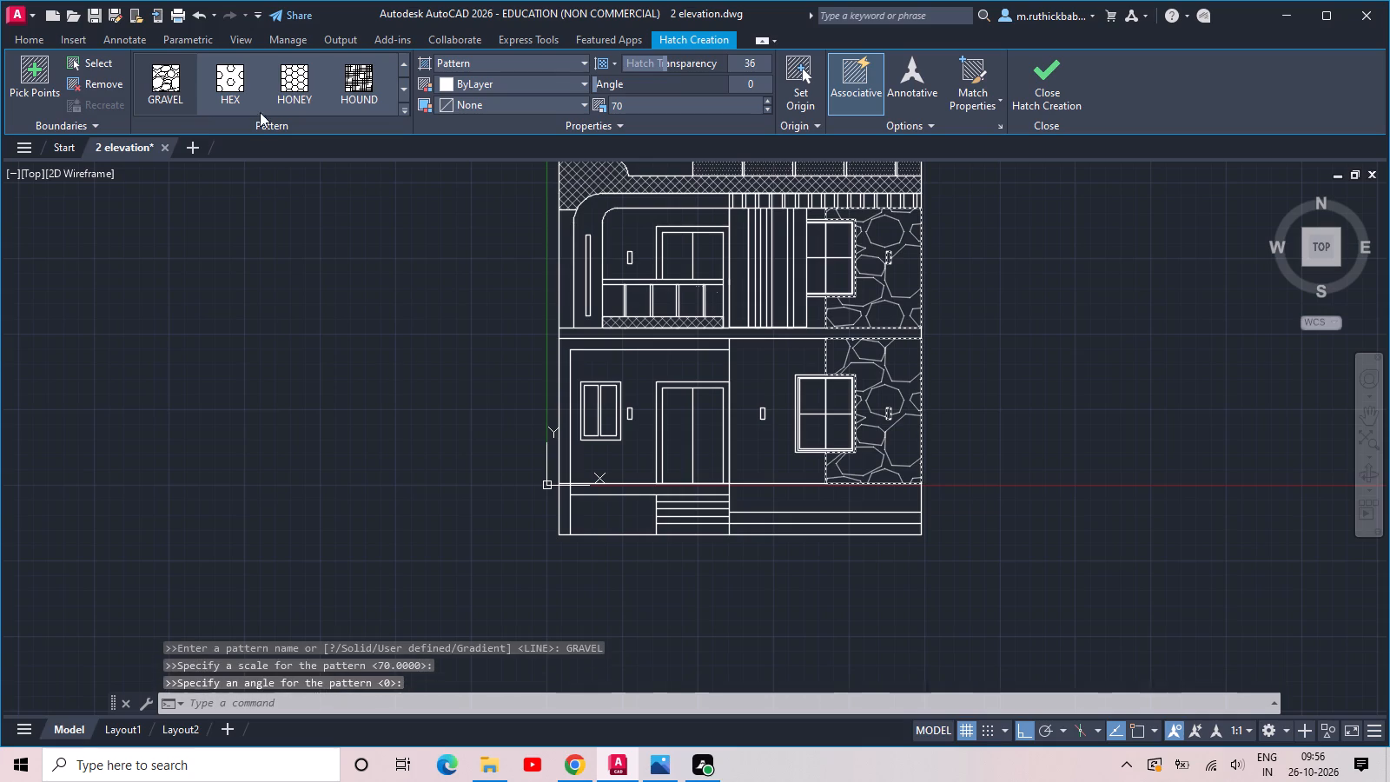
{"action": "scroll", "coordinate": [646, 282], "scroll_direction": "down", "scroll_amount": 1}
{"action": "scroll", "coordinate": [721, 366], "scroll_direction": "up", "scroll_amount": 2}
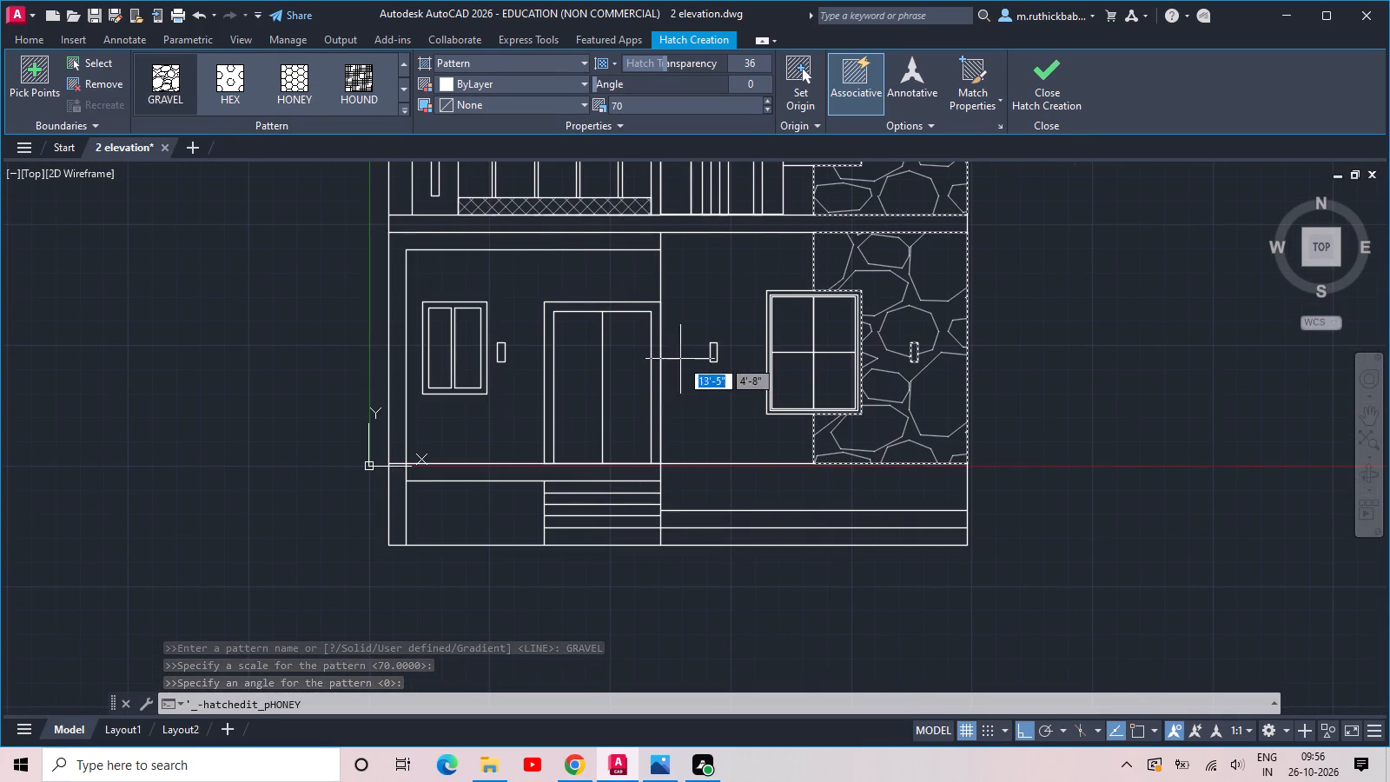
{"action": "left_click", "coordinate": [1062, 76]}
Examine the whole elevation and its lower storeys with the gravel wall hatches in place.
{"action": "scroll", "coordinate": [1044, 111], "scroll_direction": "down", "scroll_amount": 1}
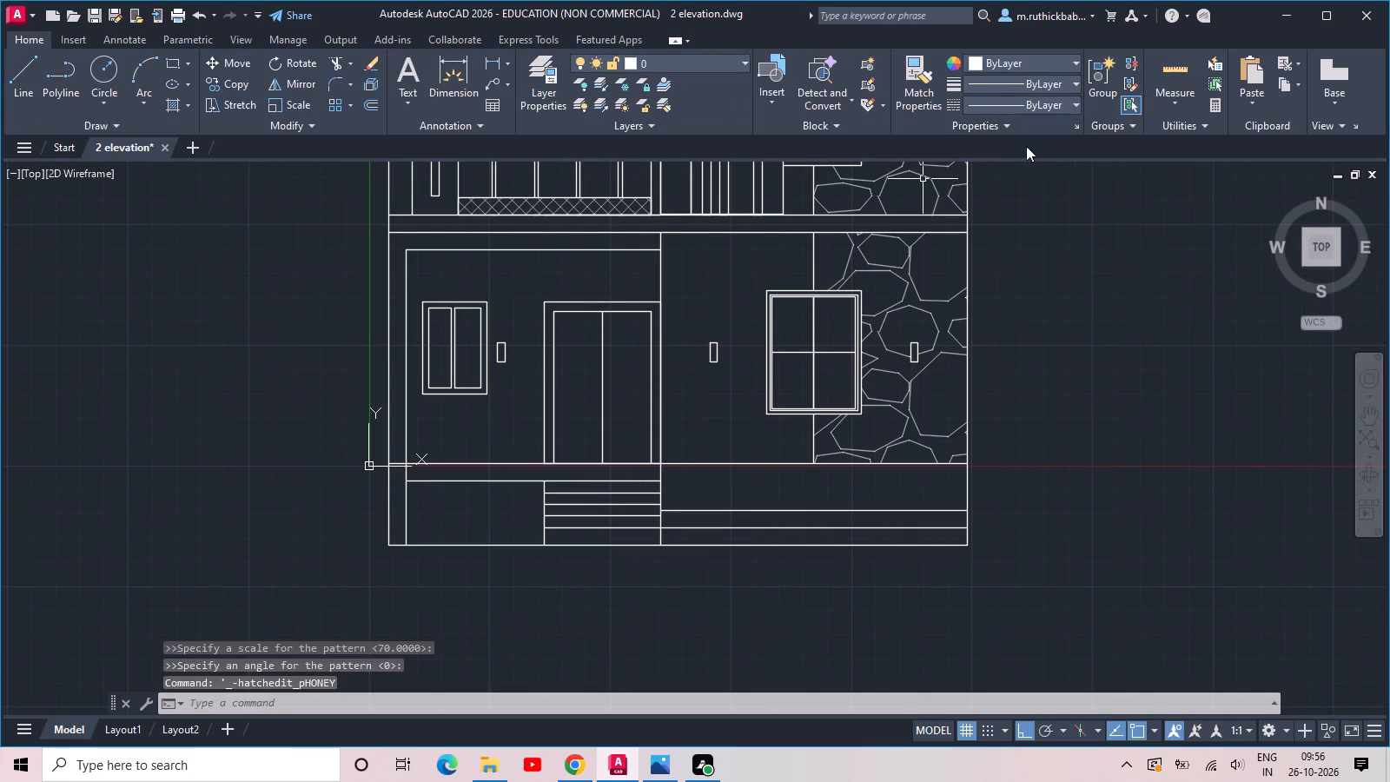
{"action": "scroll", "coordinate": [1007, 222], "scroll_direction": "down", "scroll_amount": 2}
{"action": "middle_click_drag", "start_coordinate": [1008, 226], "coordinate": [826, 335]}
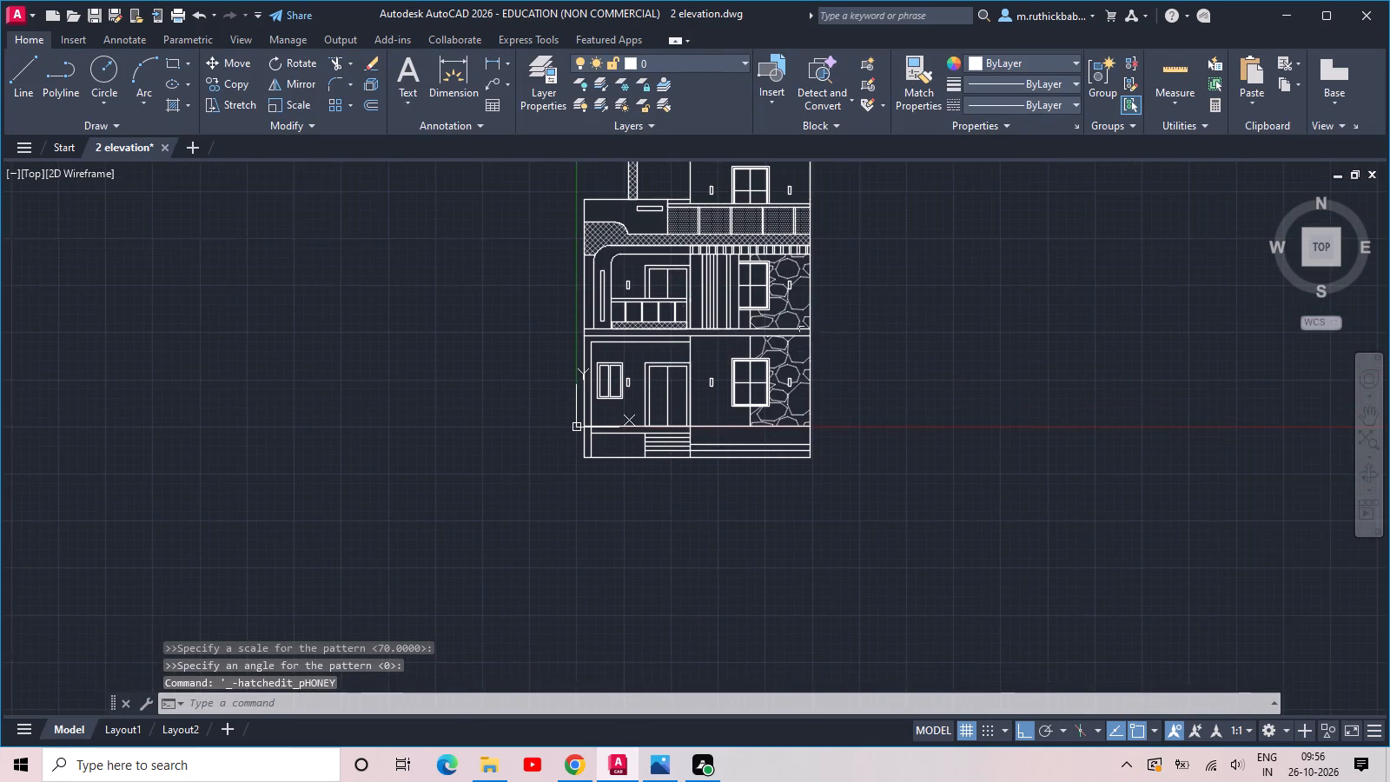
{"action": "scroll", "coordinate": [800, 328], "scroll_direction": "up", "scroll_amount": 3}
{"action": "scroll", "coordinate": [669, 305], "scroll_direction": "down", "scroll_amount": 2}
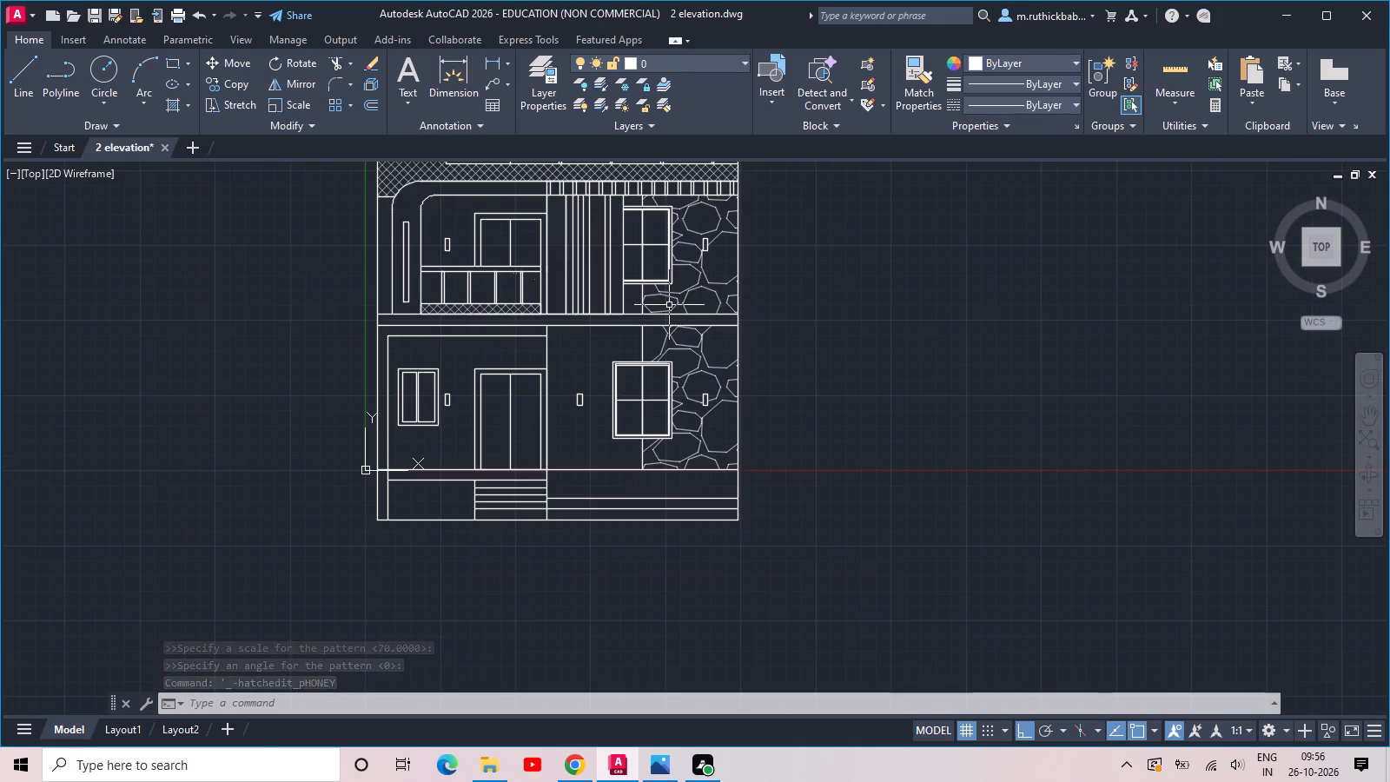
{"action": "middle_click_drag", "start_coordinate": [535, 425], "coordinate": [628, 368]}
{"action": "scroll", "coordinate": [629, 367], "scroll_direction": "down", "scroll_amount": 2}
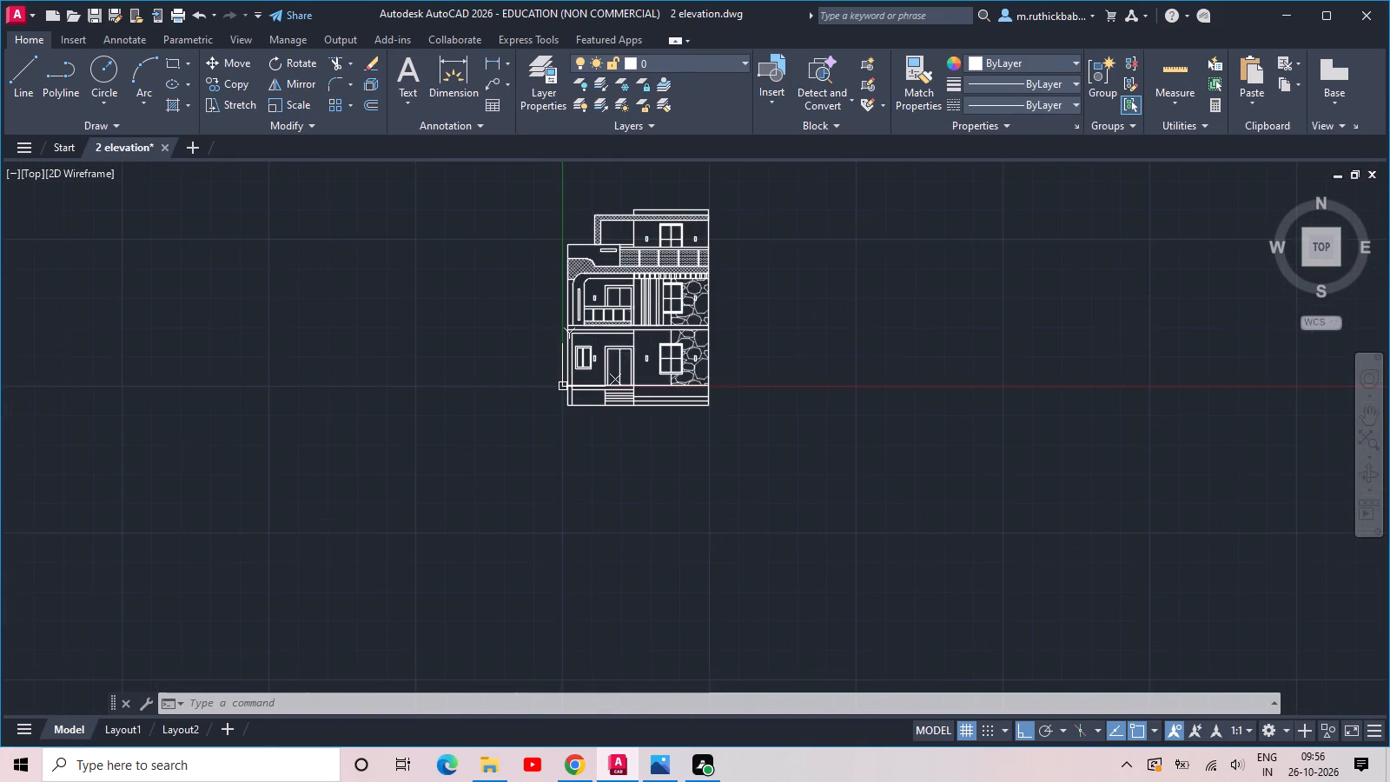
{"action": "middle_click_drag", "start_coordinate": [635, 361], "coordinate": [595, 425]}
{"action": "scroll", "coordinate": [607, 408], "scroll_direction": "up", "scroll_amount": 2}
{"action": "scroll", "coordinate": [607, 408], "scroll_direction": "down", "scroll_amount": 2}
{"action": "scroll", "coordinate": [607, 408], "scroll_direction": "up", "scroll_amount": 2}
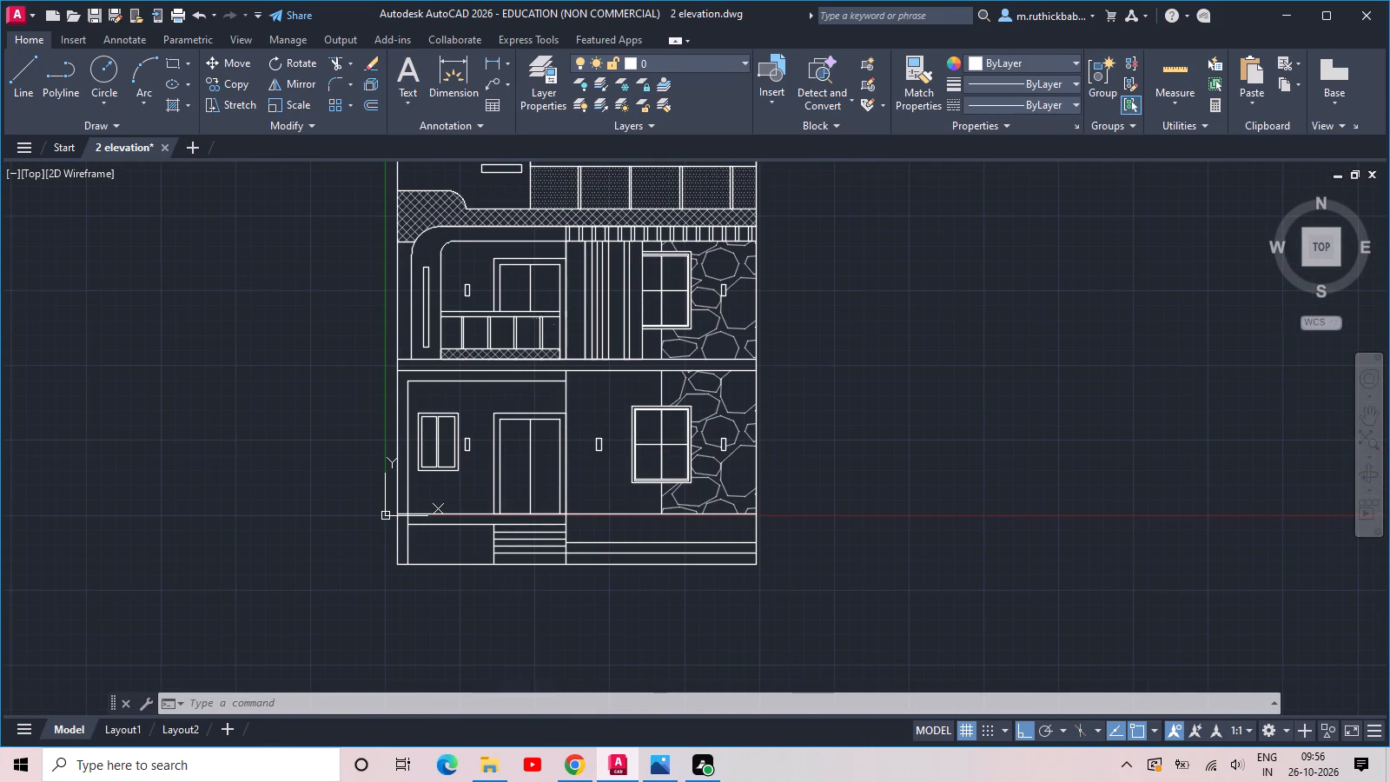
{"action": "scroll", "coordinate": [432, 334], "scroll_direction": "up", "scroll_amount": 2}
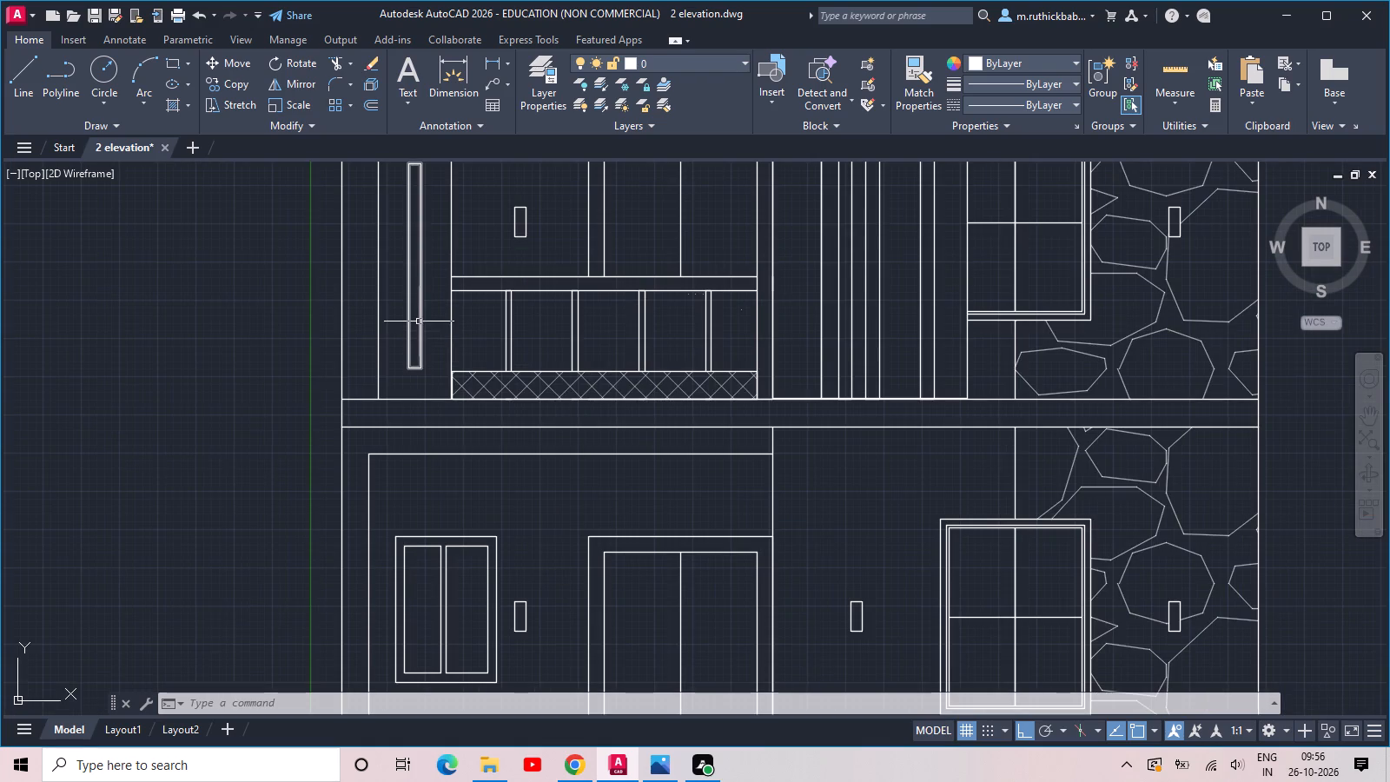
Examine the elevation from the ground floor to the top room for areas that still need a hatch.
{"action": "scroll", "coordinate": [413, 316], "scroll_direction": "down", "scroll_amount": 1}
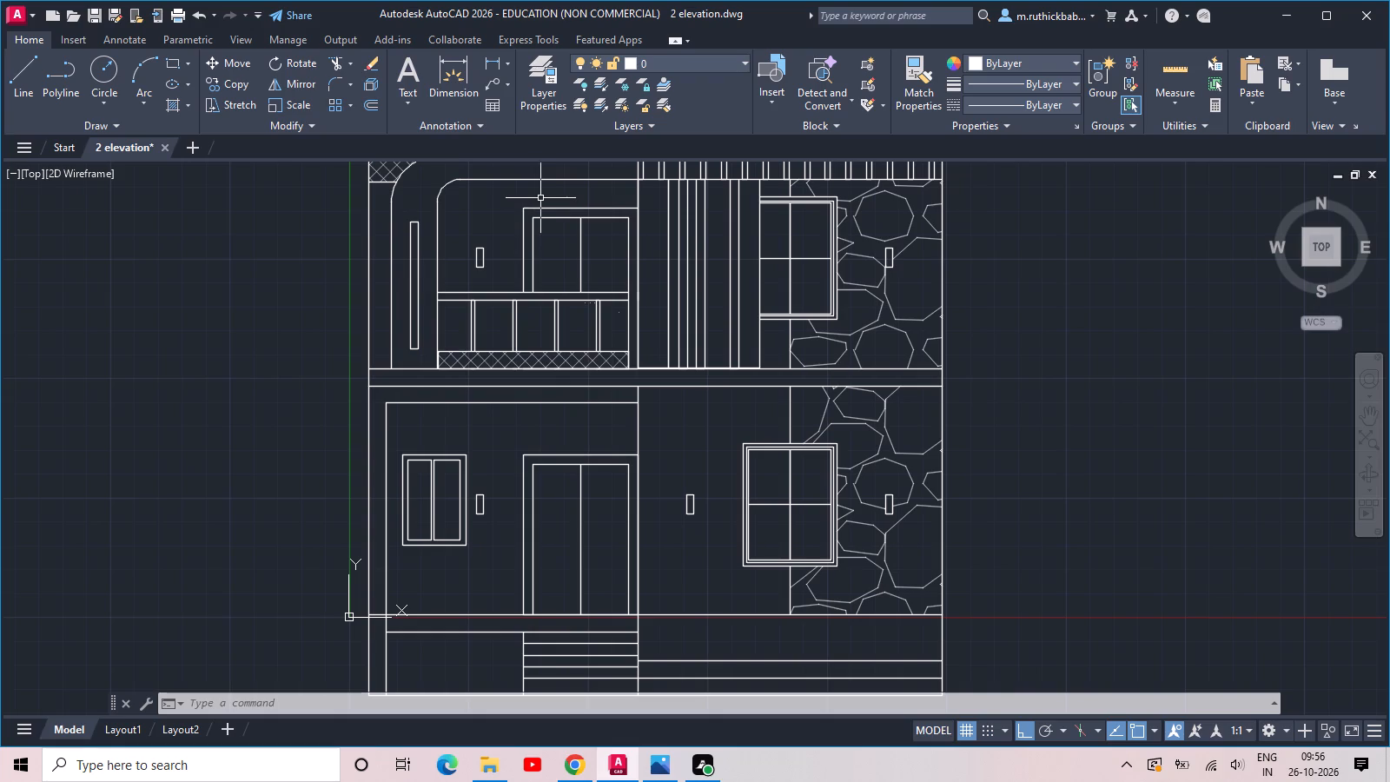
{"action": "scroll", "coordinate": [540, 198], "scroll_direction": "down", "scroll_amount": 2}
{"action": "scroll", "coordinate": [536, 241], "scroll_direction": "up", "scroll_amount": 2}
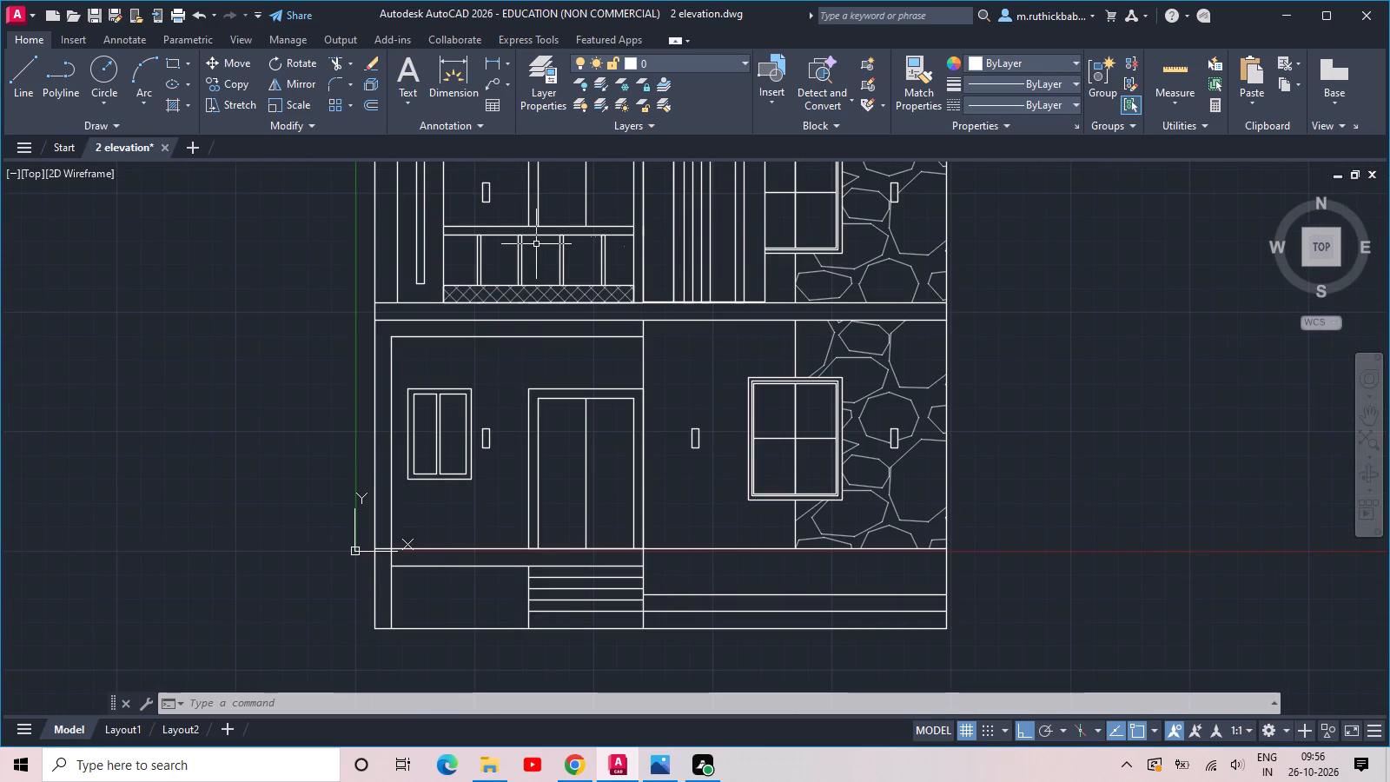
{"action": "scroll", "coordinate": [536, 244], "scroll_direction": "down", "scroll_amount": 2}
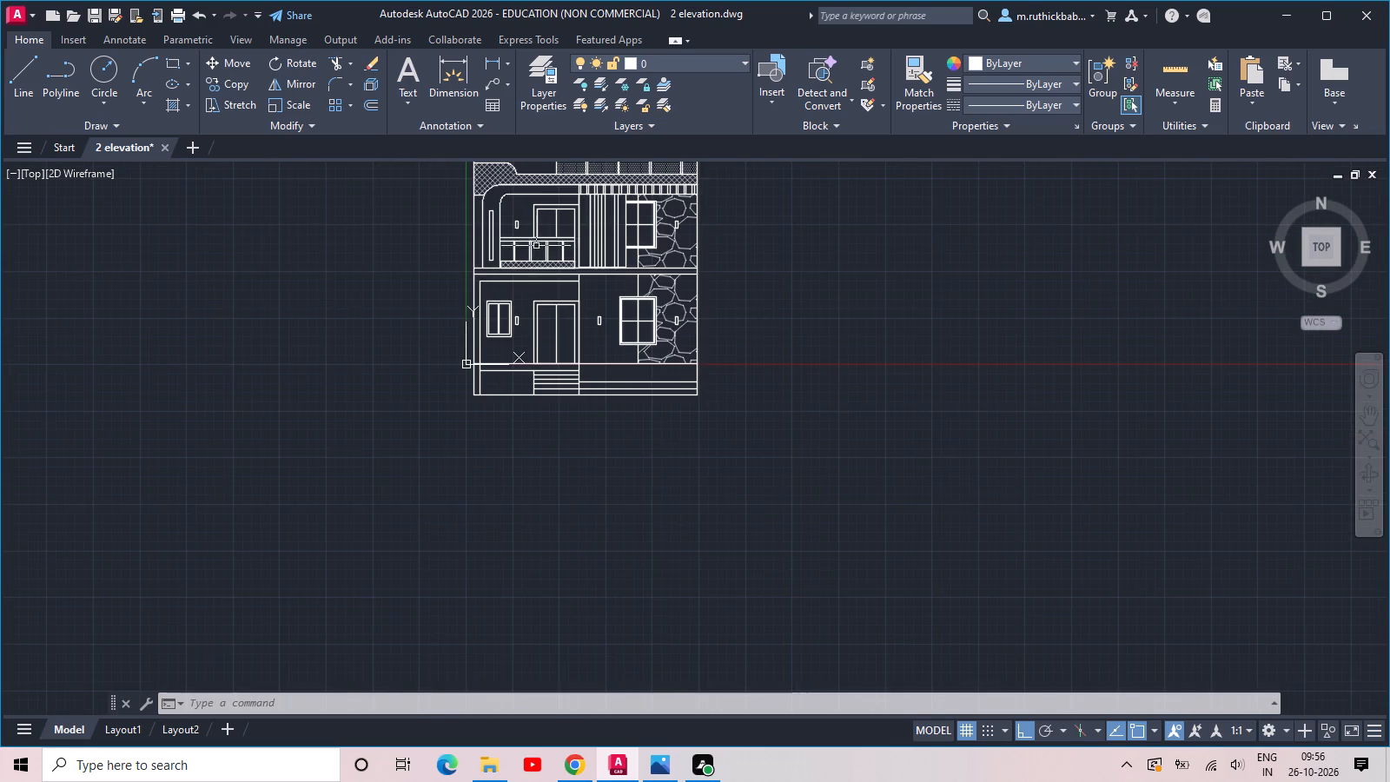
{"action": "middle_click_drag", "start_coordinate": [536, 251], "coordinate": [496, 418]}
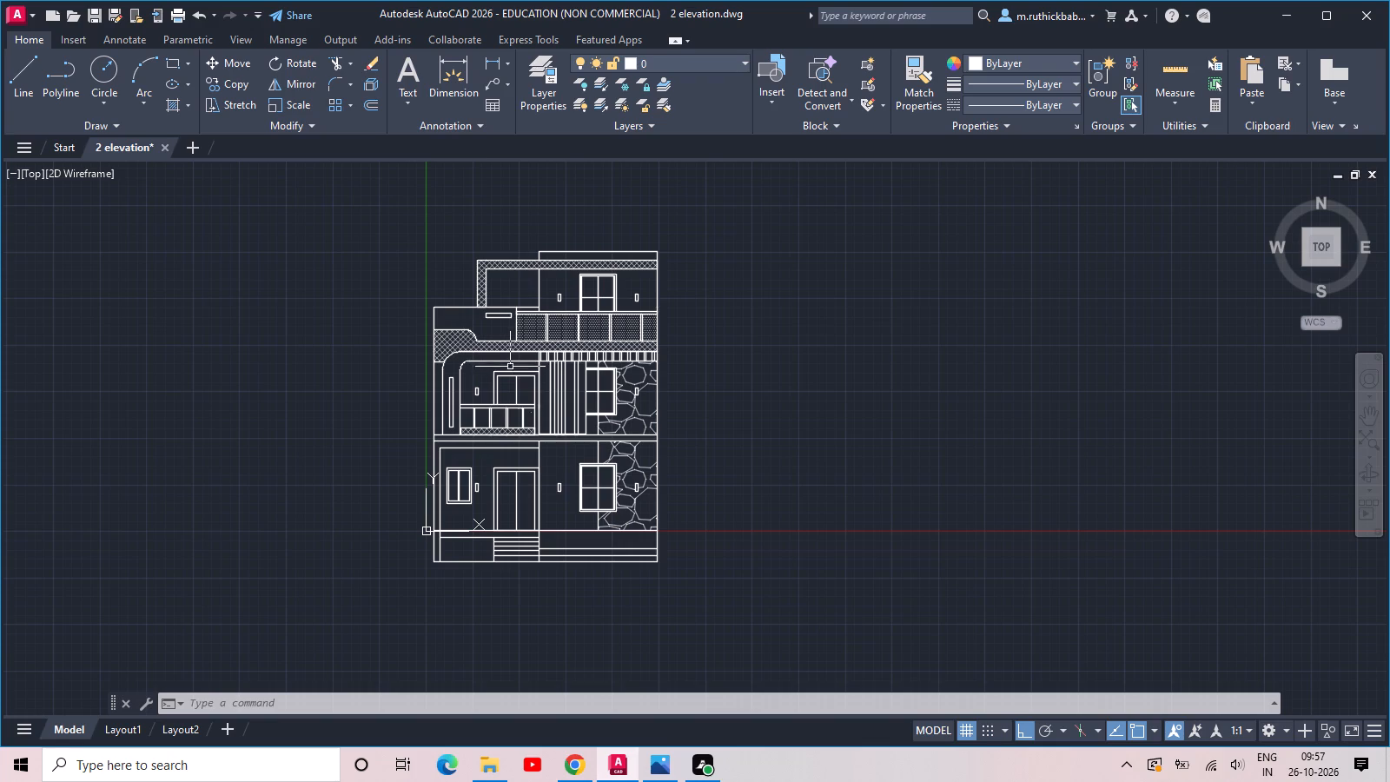
{"action": "scroll", "coordinate": [586, 331], "scroll_direction": "up", "scroll_amount": 3}
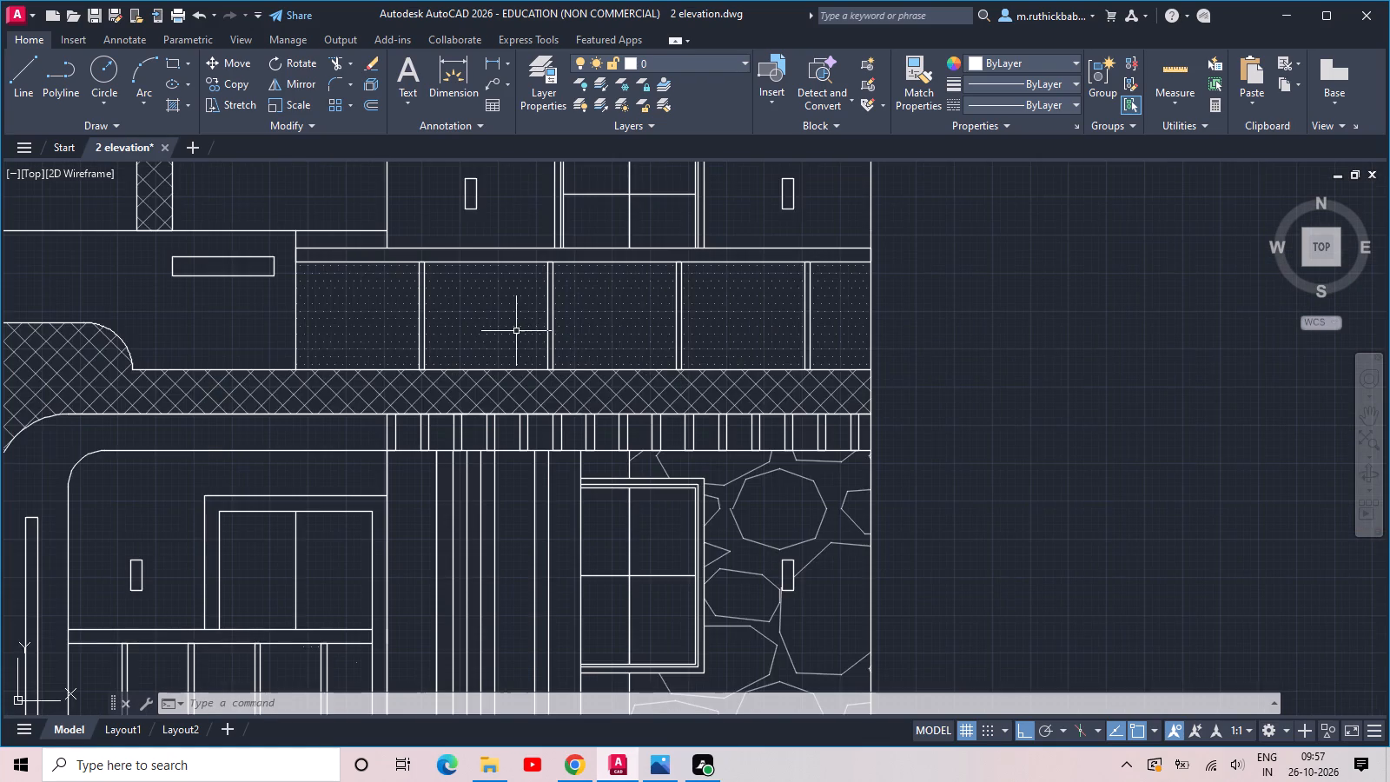
{"action": "scroll", "coordinate": [516, 331], "scroll_direction": "down", "scroll_amount": 1}
{"action": "middle_click_drag", "start_coordinate": [516, 331], "coordinate": [633, 275]}
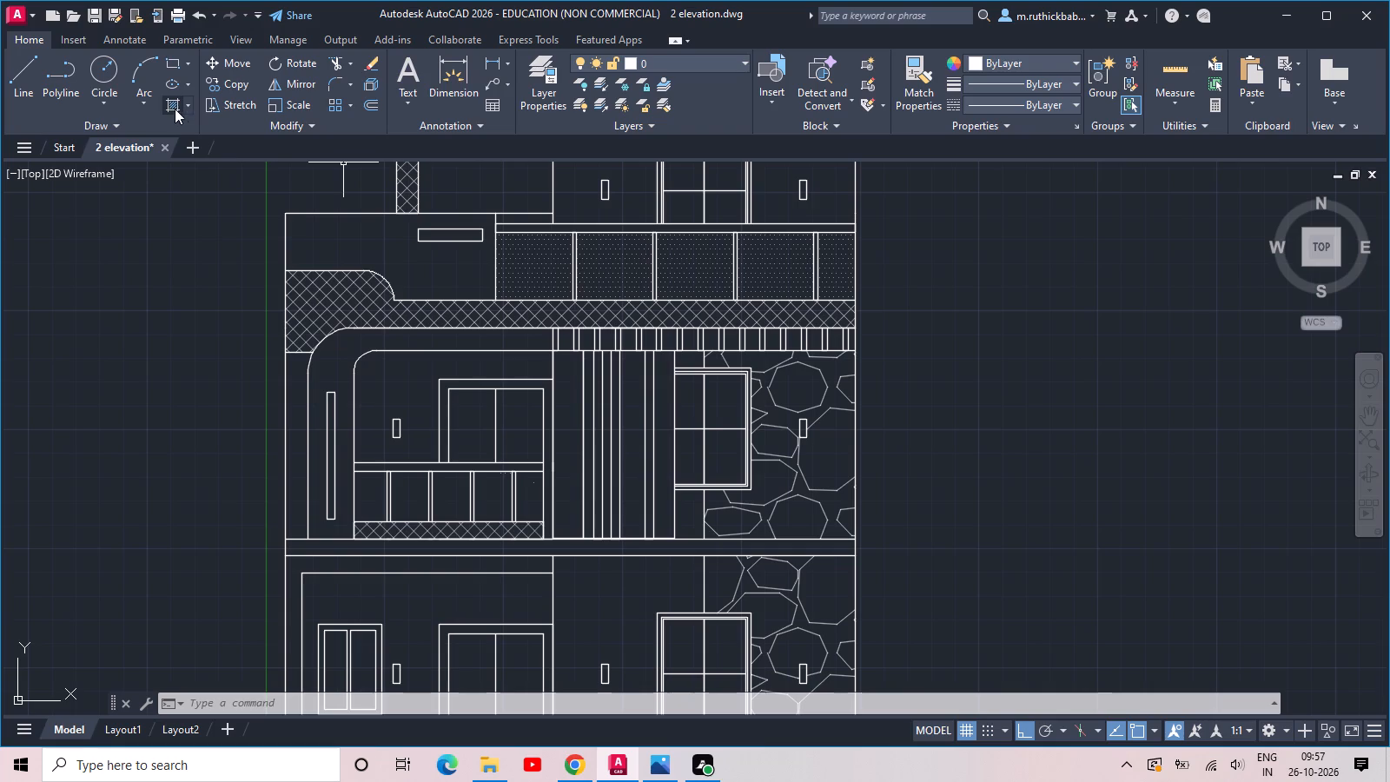
Hatch the five panels of the middle-storey balcony railing with the DOTS pattern at scale 40.
{"action": "left_click", "coordinate": [173, 99]}
{"action": "scroll", "coordinate": [203, 79], "scroll_direction": "up", "scroll_amount": 2}
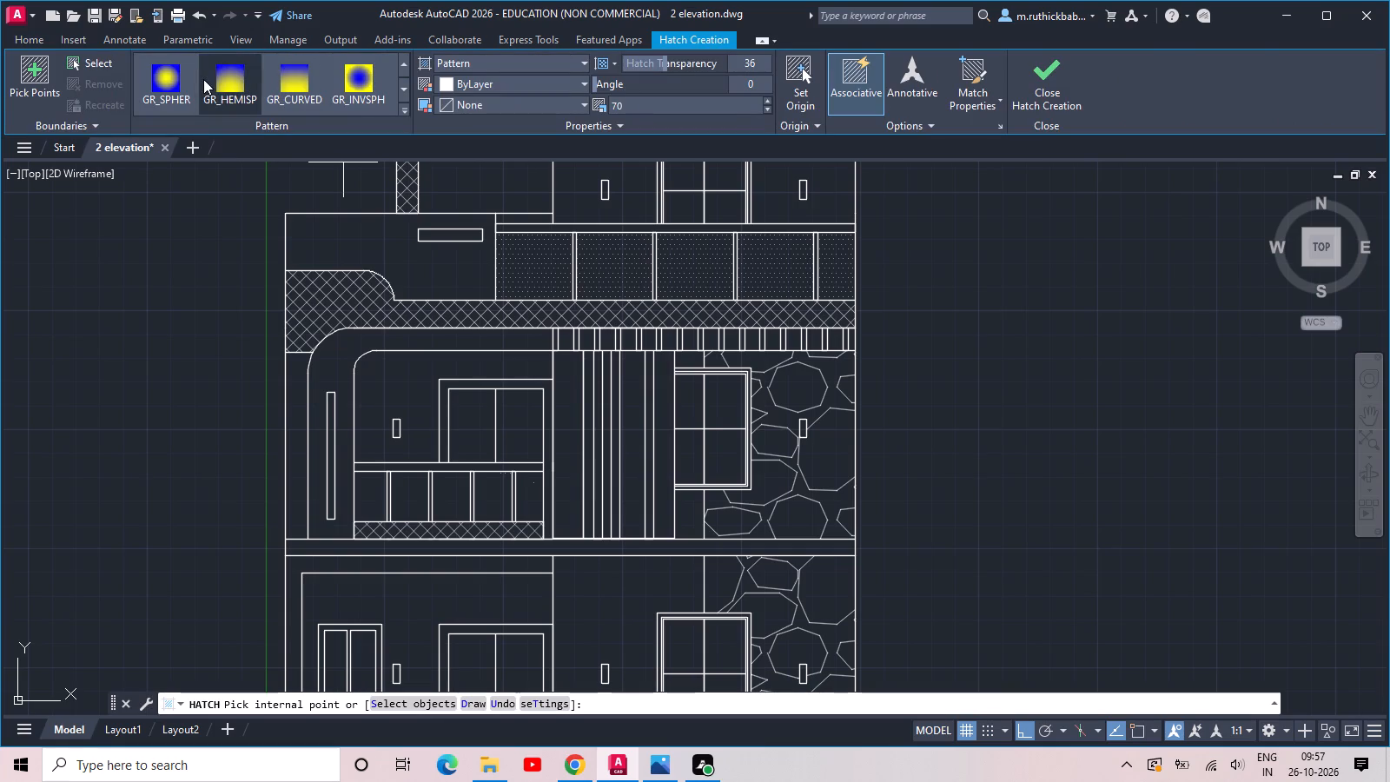
{"action": "scroll", "coordinate": [224, 79], "scroll_direction": "up", "scroll_amount": 3}
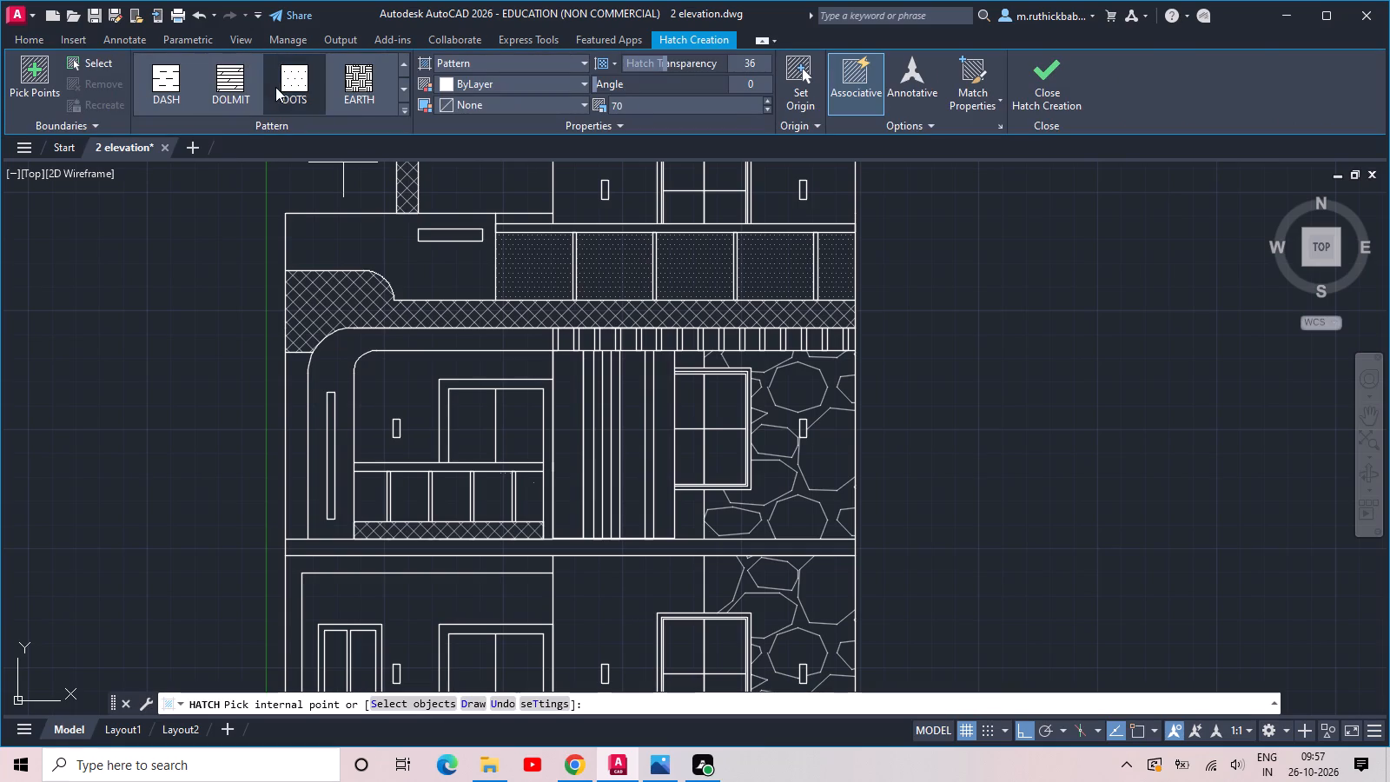
{"action": "left_click", "coordinate": [300, 83]}
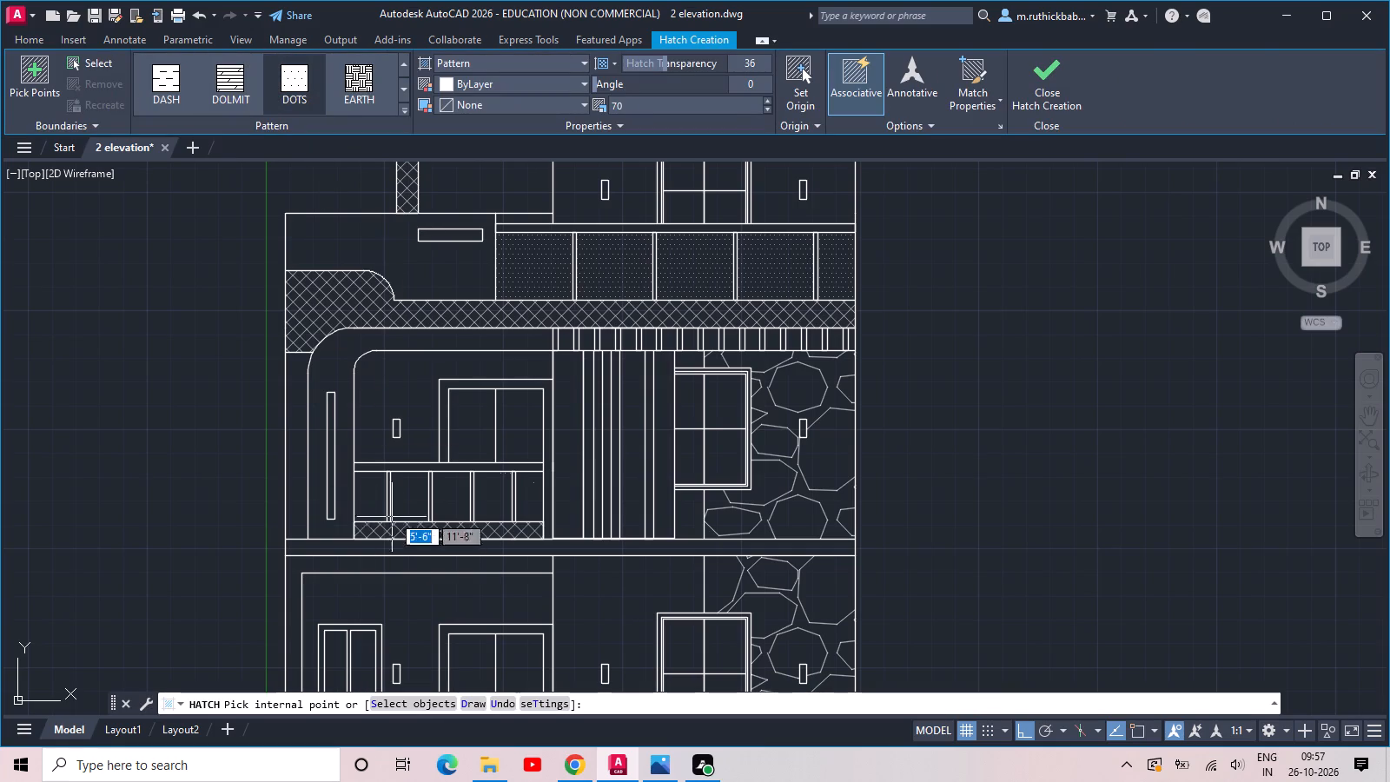
{"action": "scroll", "coordinate": [355, 504], "scroll_direction": "up", "scroll_amount": 5}
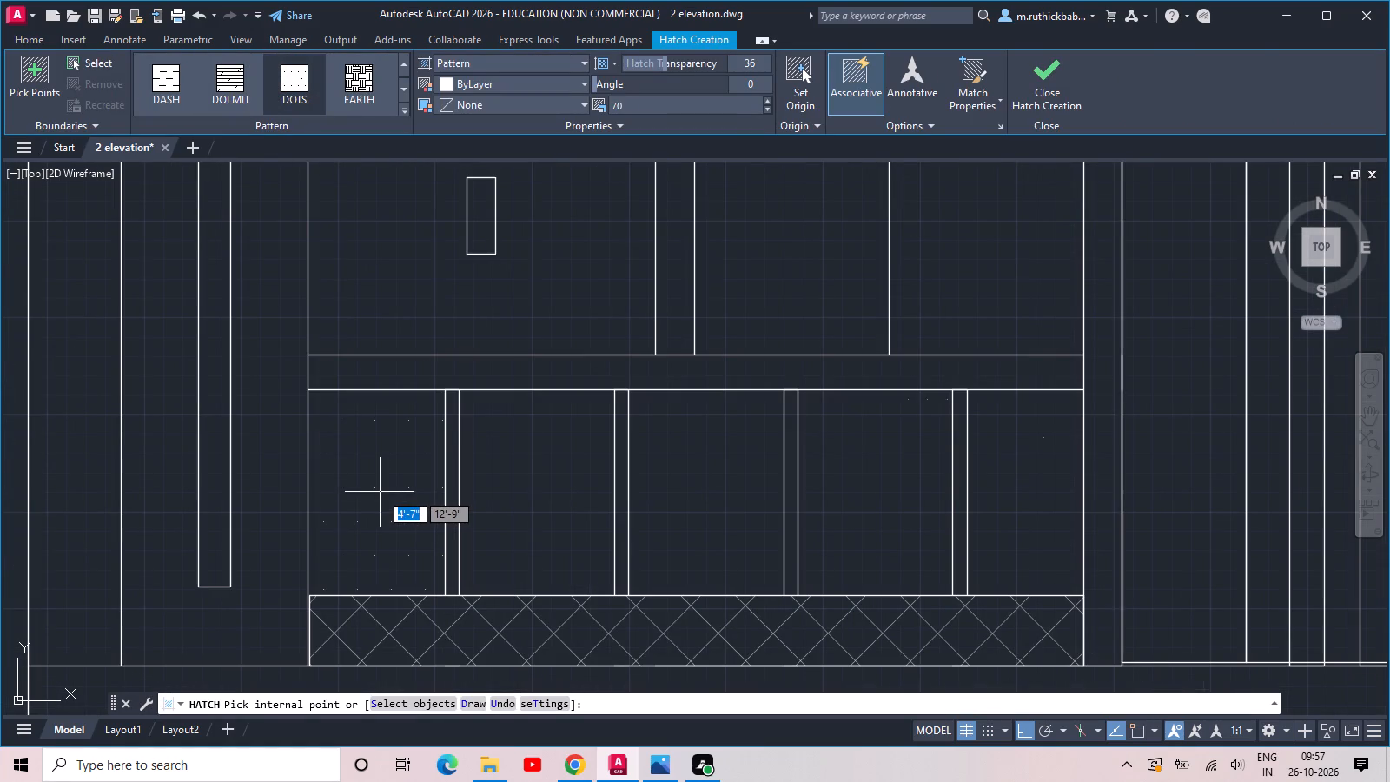
{"action": "left_click", "coordinate": [670, 59]}
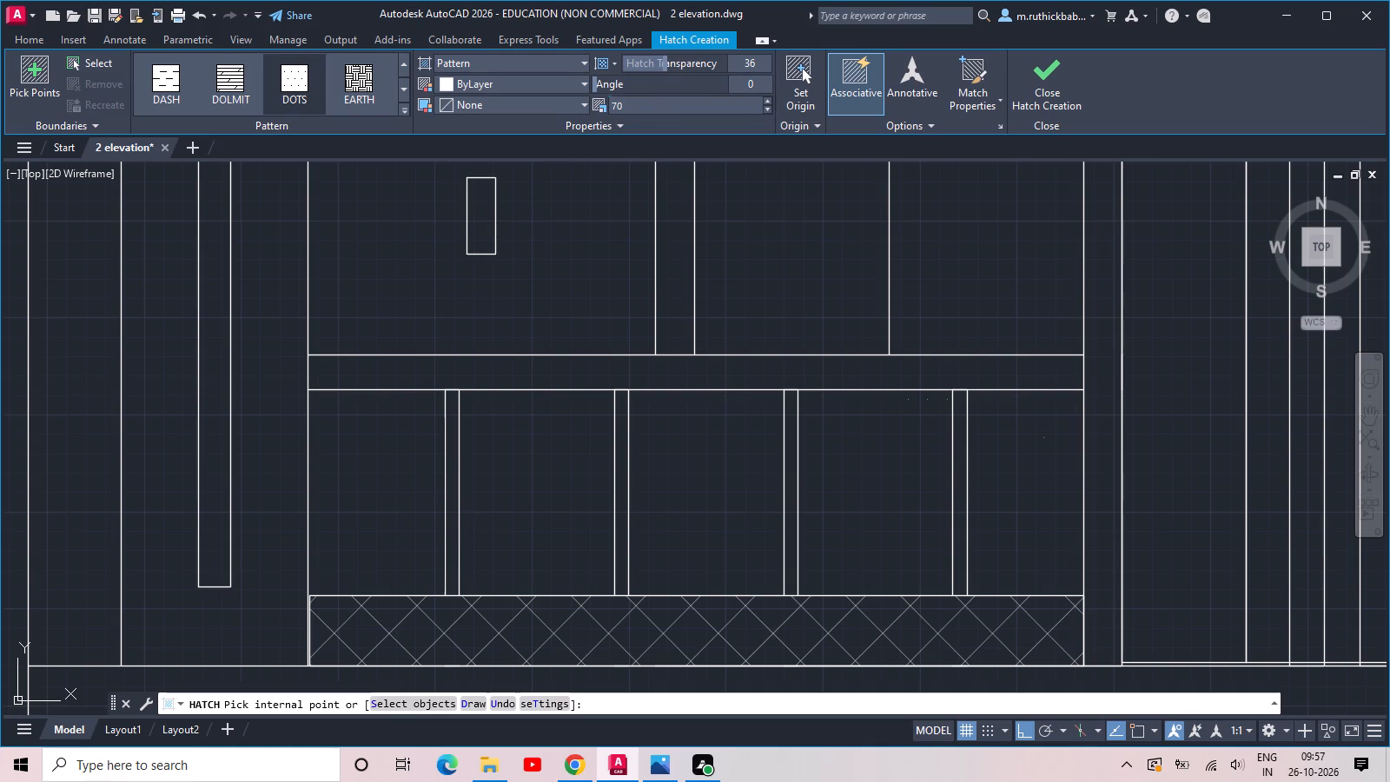
{"action": "double_click", "coordinate": [636, 106]}
{"action": "type", "text": "40"}
{"action": "key", "text": "Return"}
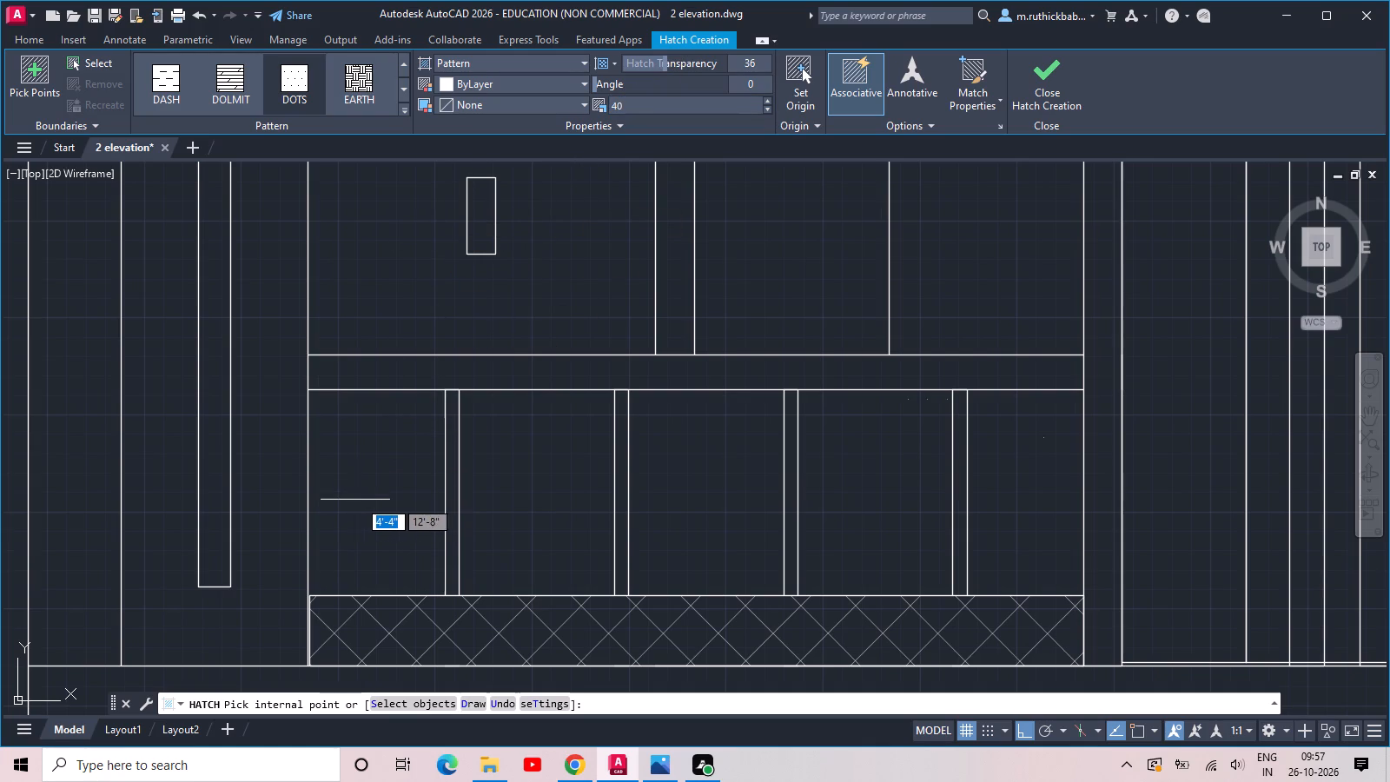
{"action": "left_click", "coordinate": [374, 494]}
{"action": "left_click", "coordinate": [538, 484]}
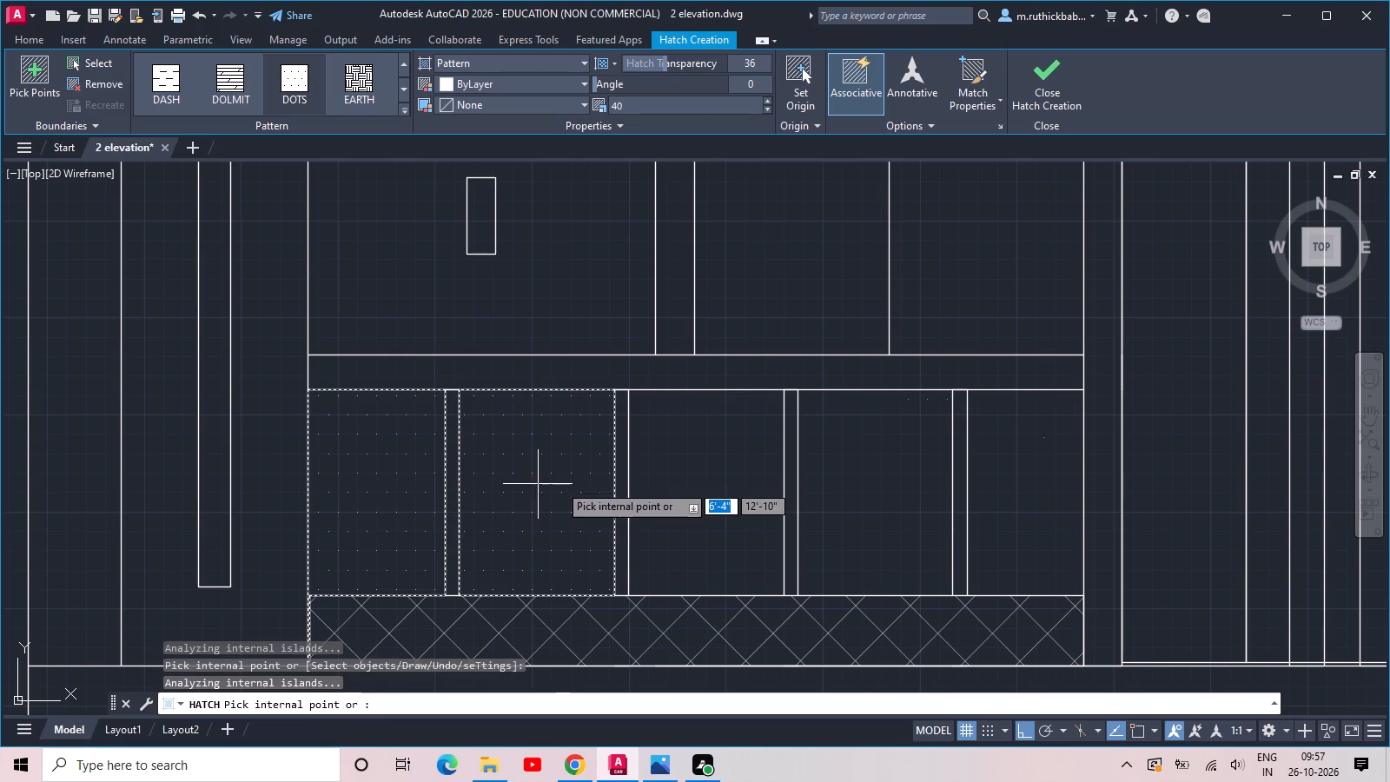
{"action": "left_click", "coordinate": [715, 477]}
{"action": "left_click", "coordinate": [874, 477]}
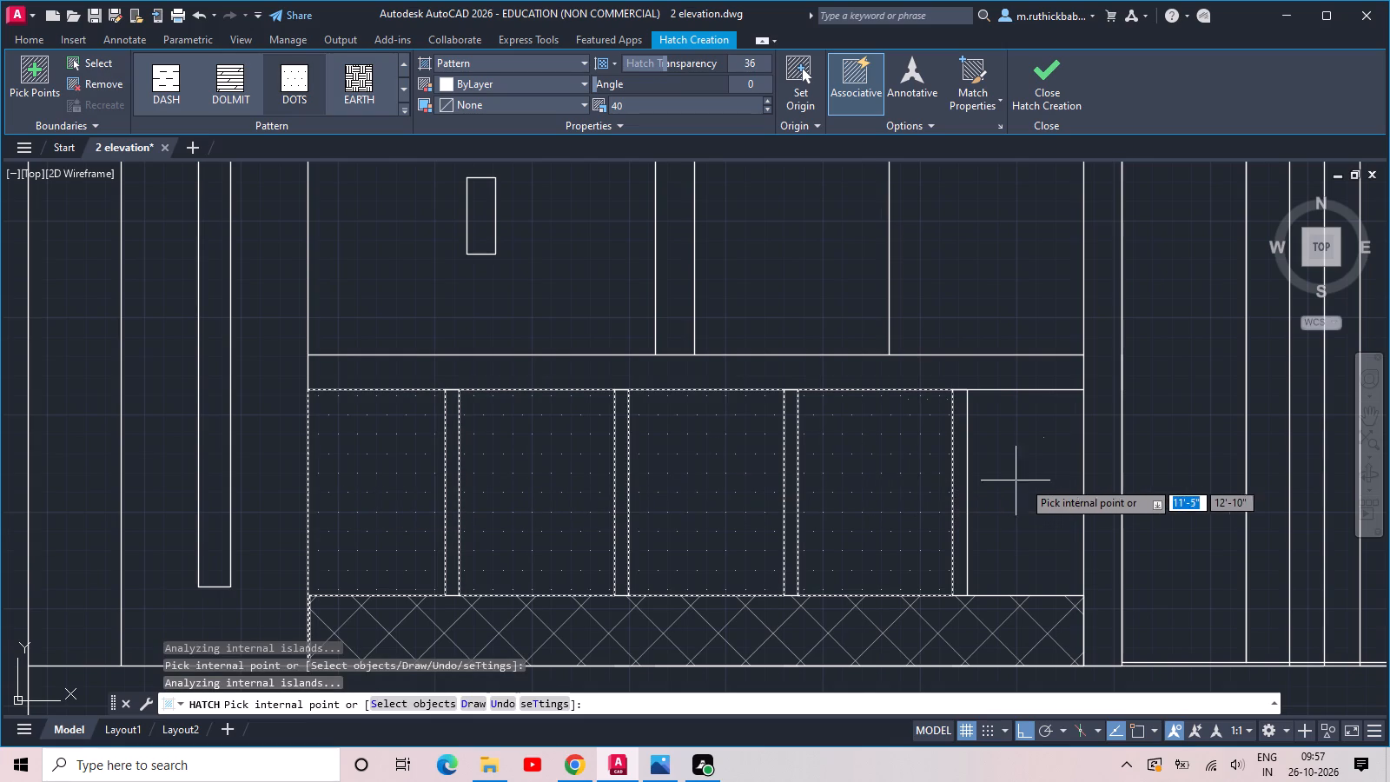
{"action": "left_click", "coordinate": [1040, 480]}
{"action": "scroll", "coordinate": [1037, 481], "scroll_direction": "down", "scroll_amount": 2}
{"action": "middle_click_drag", "start_coordinate": [1034, 480], "coordinate": [852, 442]}
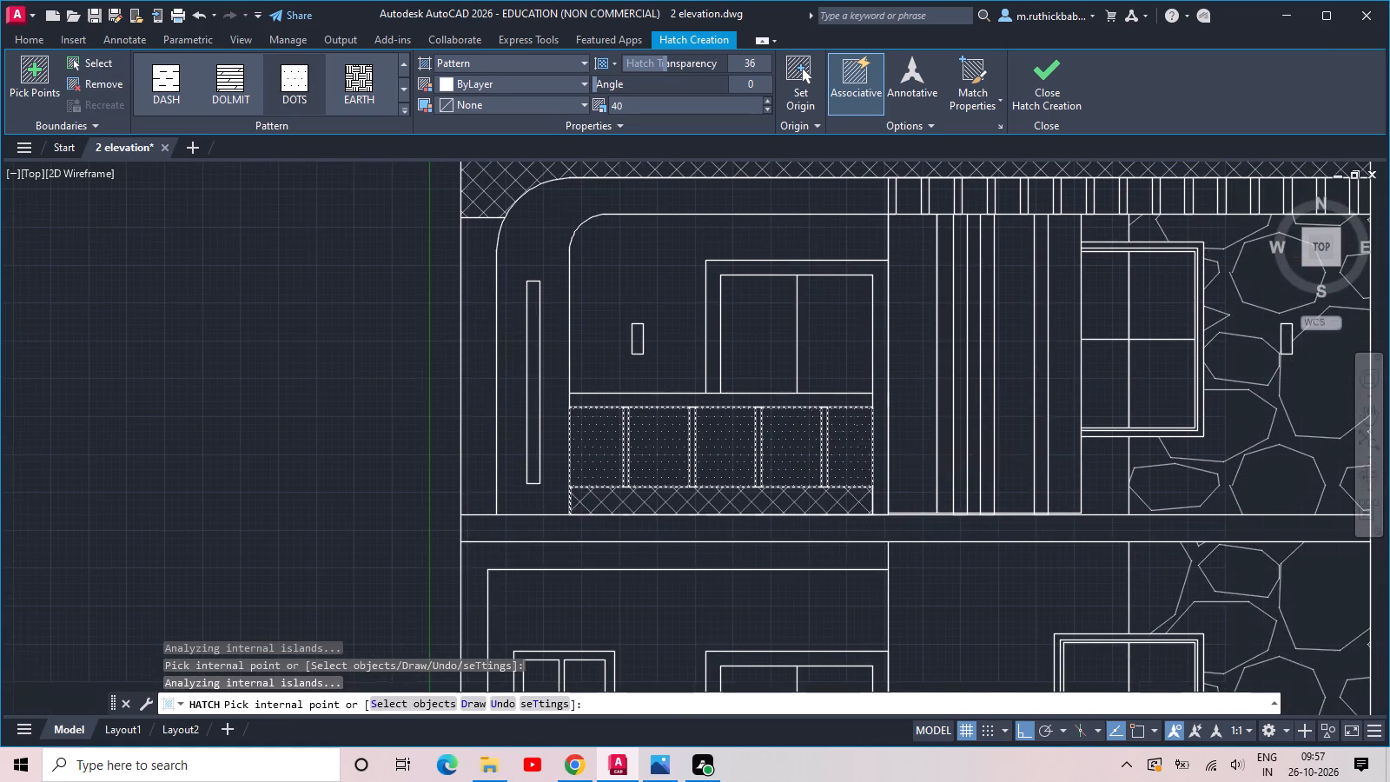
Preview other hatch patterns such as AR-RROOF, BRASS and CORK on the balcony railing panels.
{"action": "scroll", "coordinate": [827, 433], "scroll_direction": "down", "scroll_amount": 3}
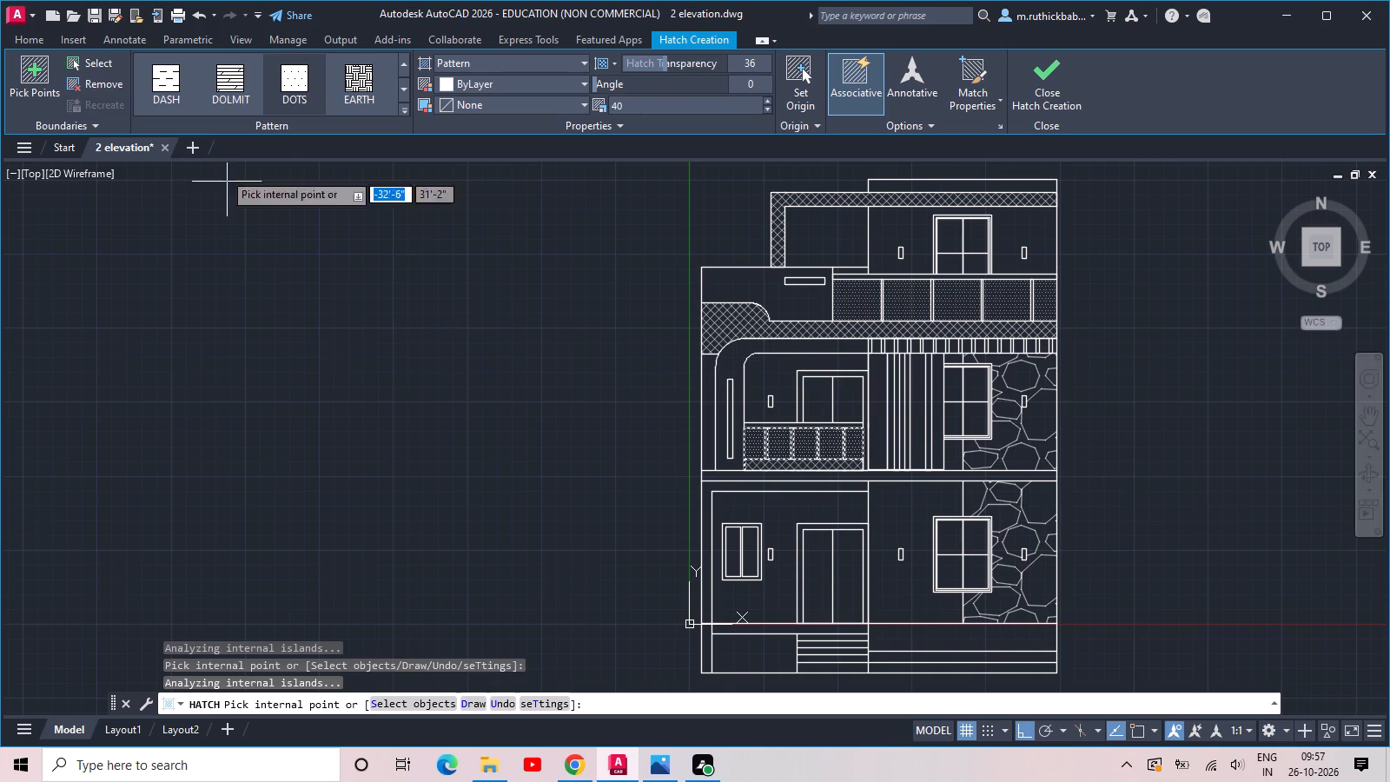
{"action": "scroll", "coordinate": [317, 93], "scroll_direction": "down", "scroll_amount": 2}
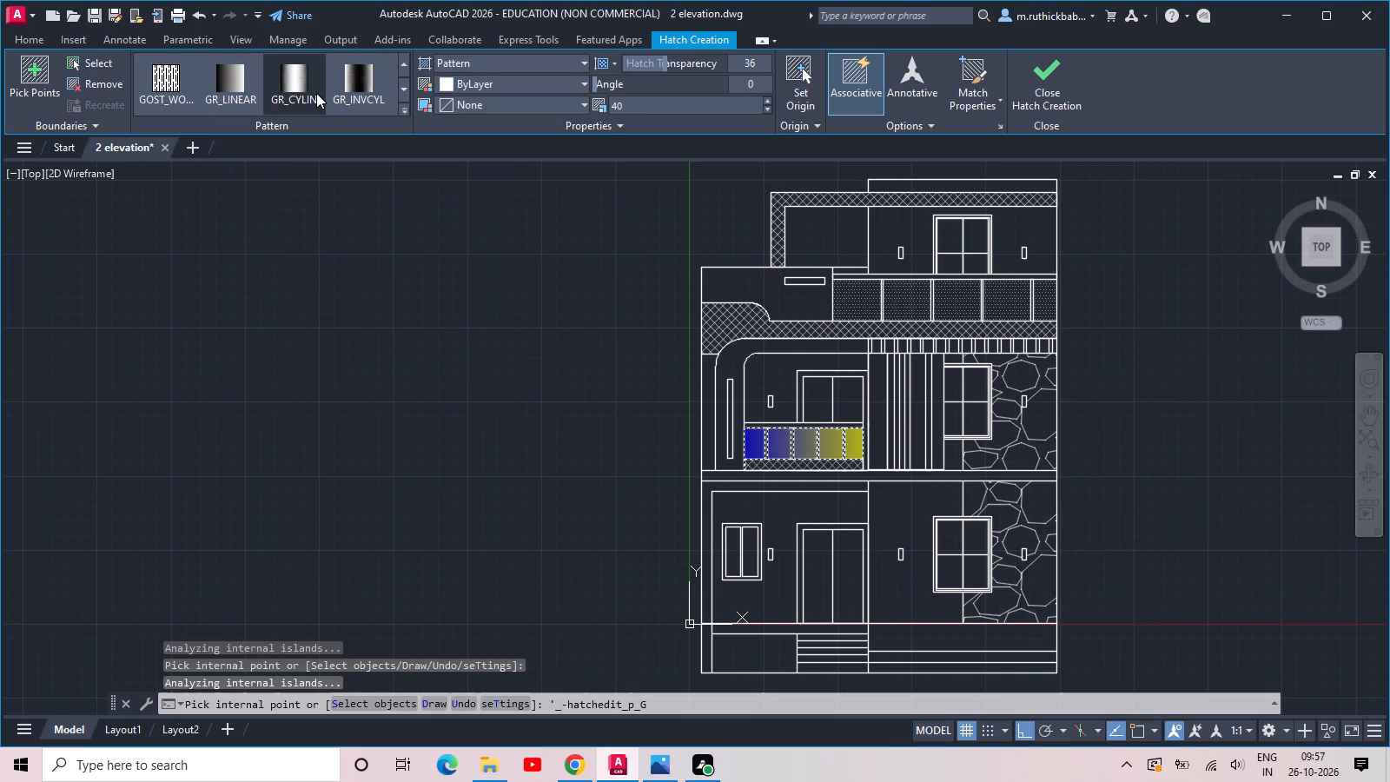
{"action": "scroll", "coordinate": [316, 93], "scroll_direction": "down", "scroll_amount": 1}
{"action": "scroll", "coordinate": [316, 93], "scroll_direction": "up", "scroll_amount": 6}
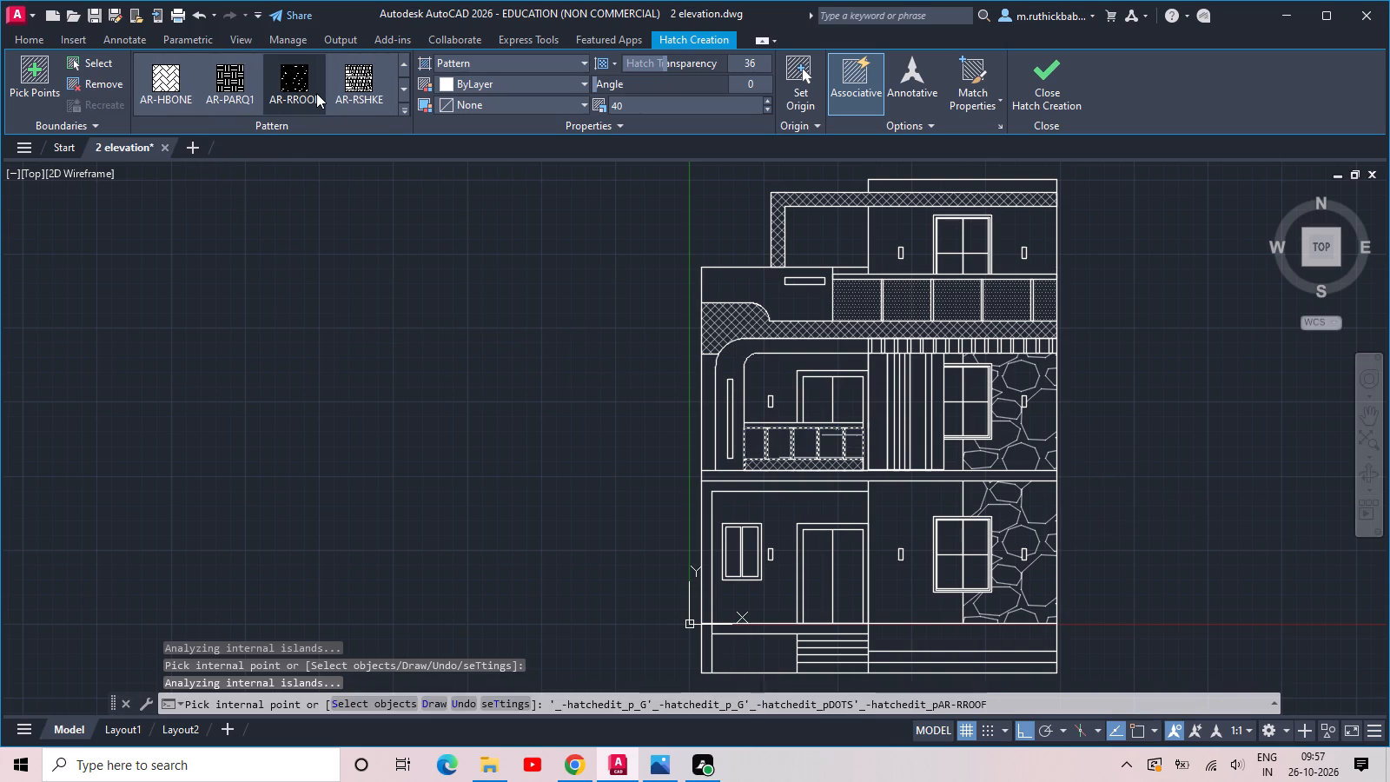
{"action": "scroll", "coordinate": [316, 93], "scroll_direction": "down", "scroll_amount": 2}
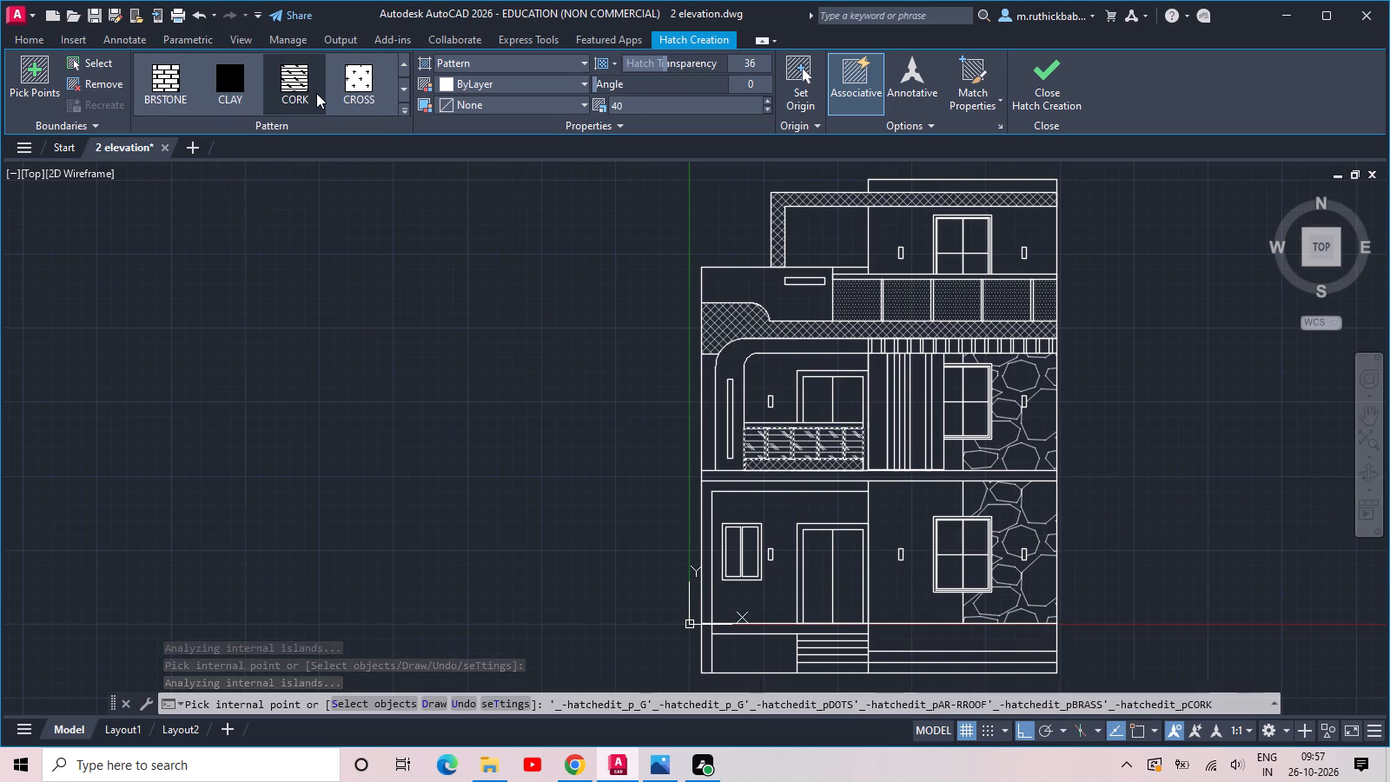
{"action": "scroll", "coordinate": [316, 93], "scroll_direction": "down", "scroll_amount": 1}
Set the balcony railing panels' hatch to the DOTS pattern and finish the hatch.
{"action": "left_click", "coordinate": [292, 91]}
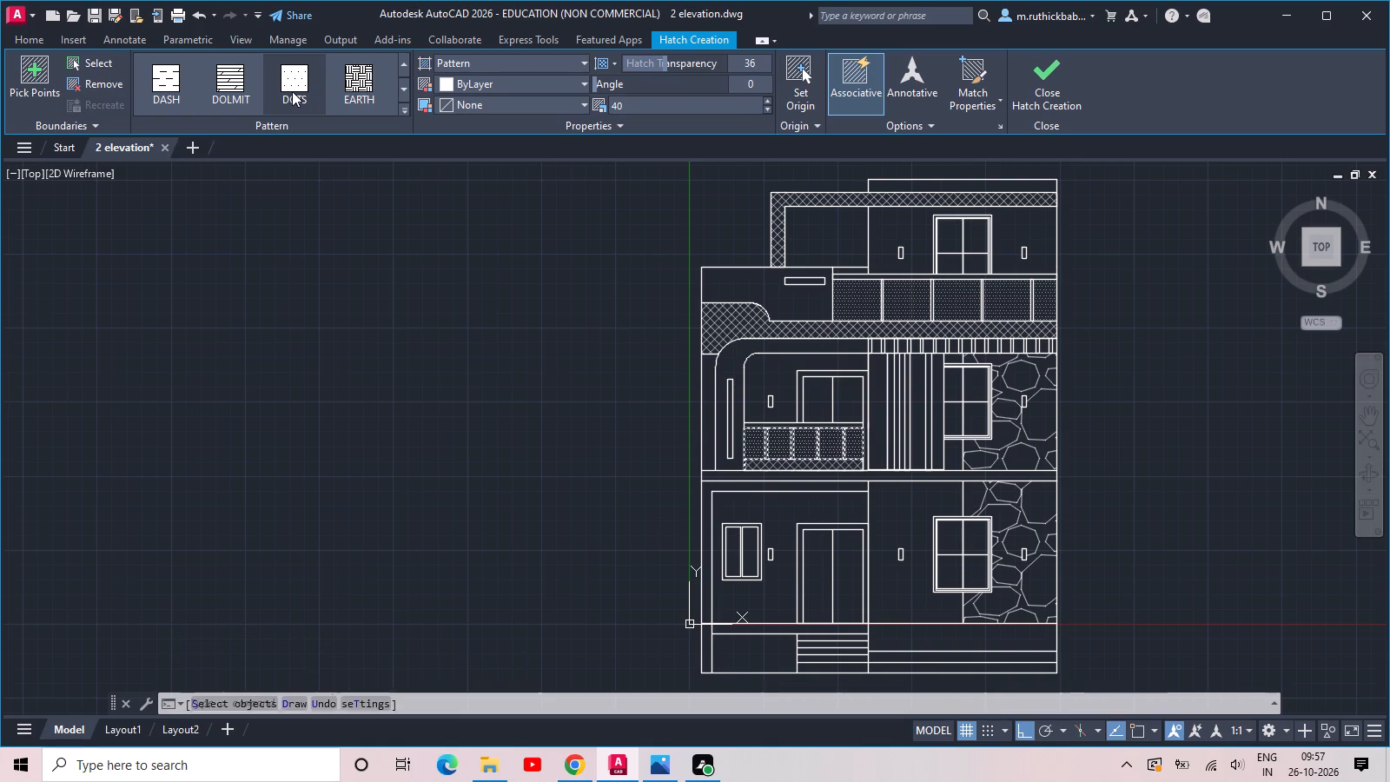
{"action": "left_click", "coordinate": [1054, 90]}
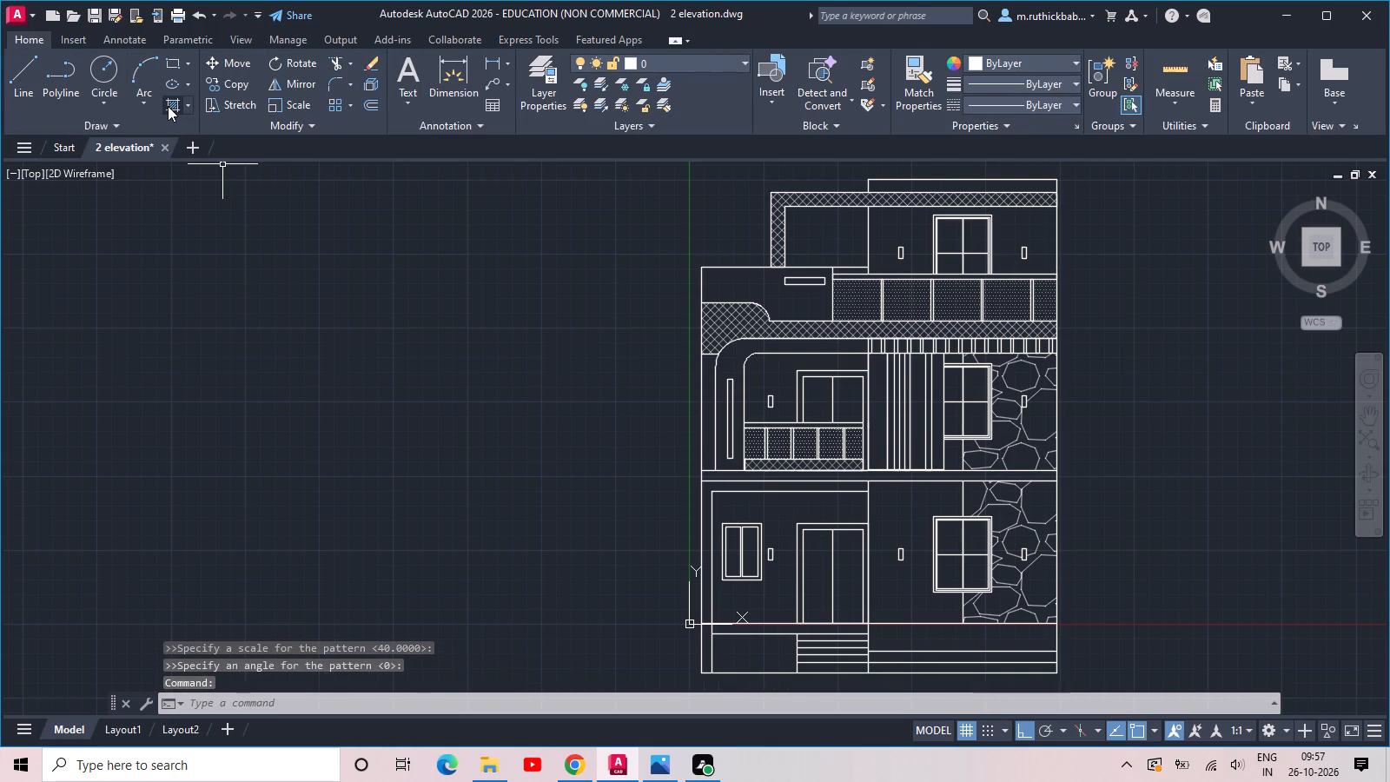
Hatch the upper-right and lower-left panes of the middle-storey window with the GOST_GLASS pattern at scale 1.
{"action": "left_click", "coordinate": [168, 106]}
{"action": "scroll", "coordinate": [261, 82], "scroll_direction": "down", "scroll_amount": 1}
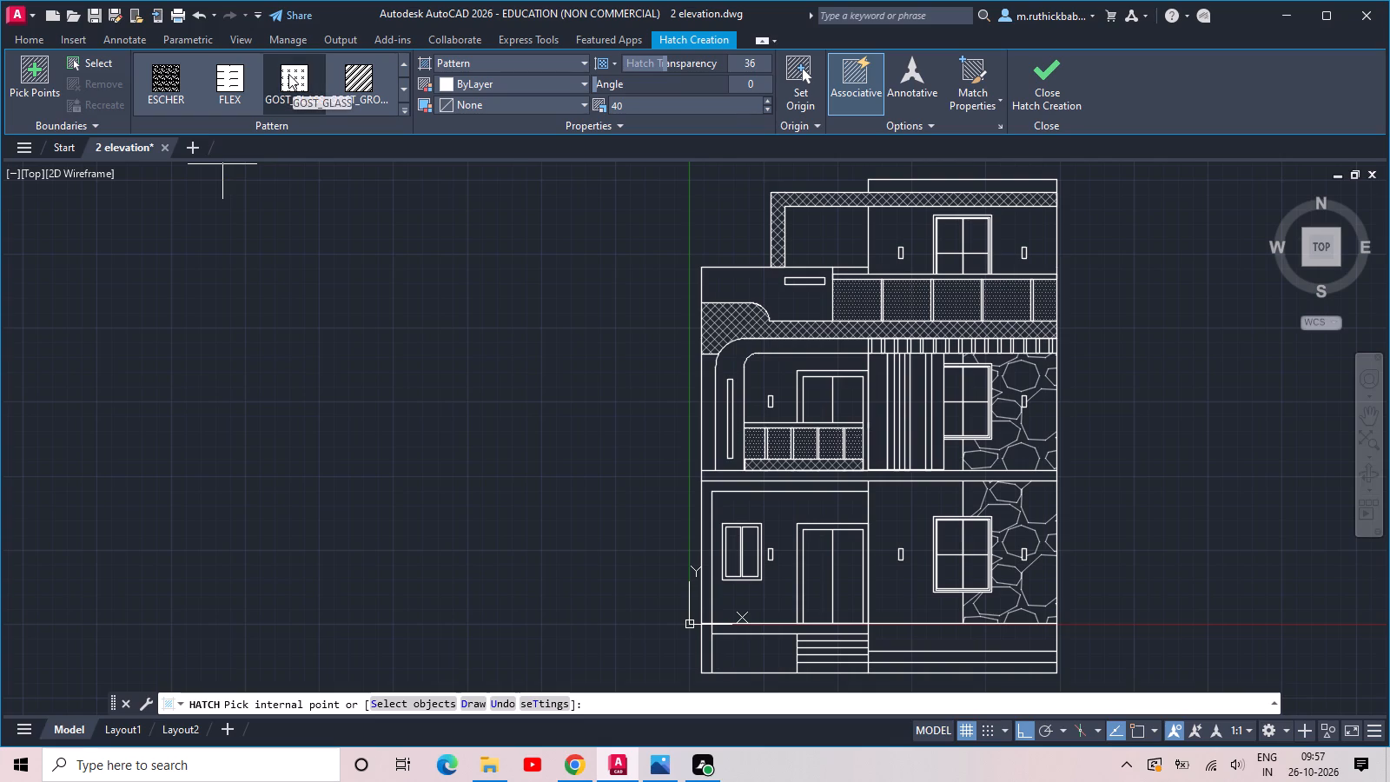
{"action": "left_click", "coordinate": [288, 74]}
{"action": "scroll", "coordinate": [977, 388], "scroll_direction": "up", "scroll_amount": 2}
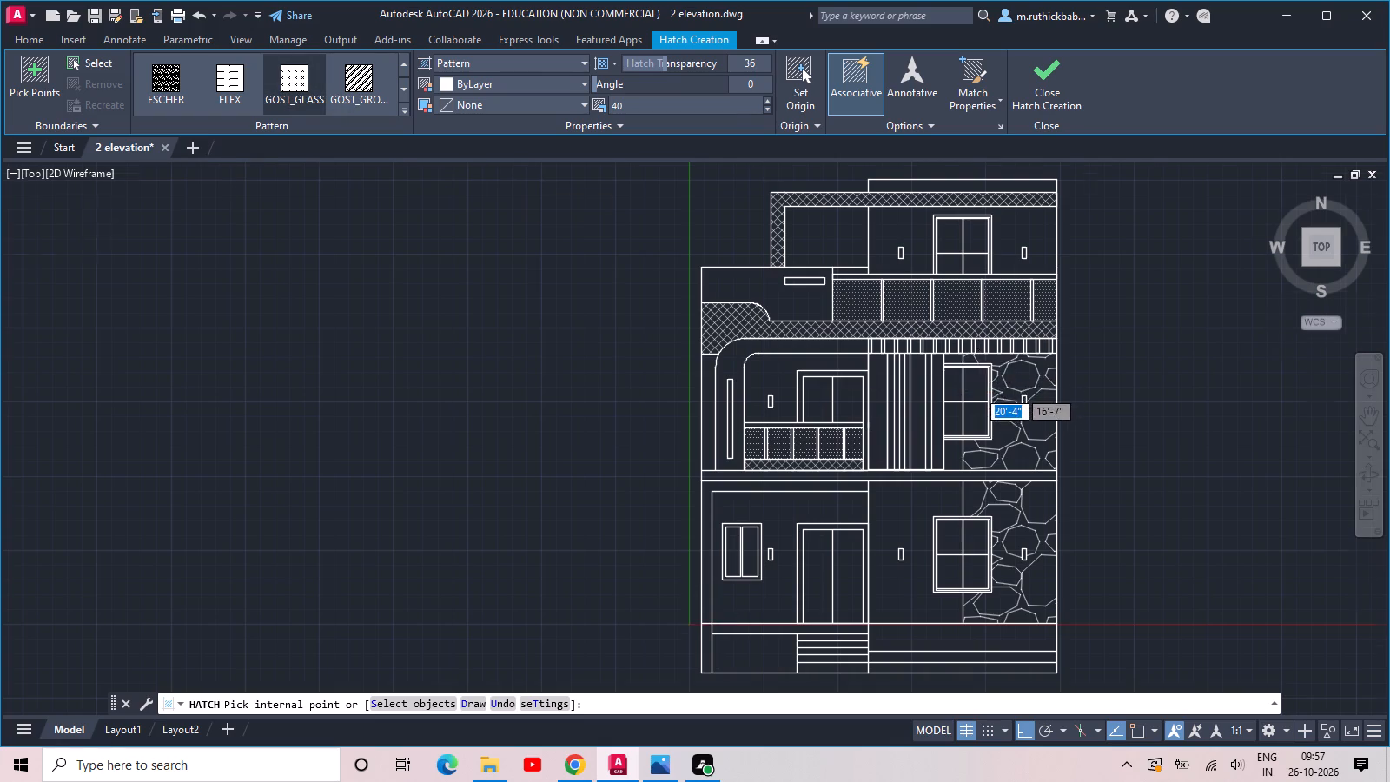
{"action": "scroll", "coordinate": [976, 392], "scroll_direction": "up", "scroll_amount": 1}
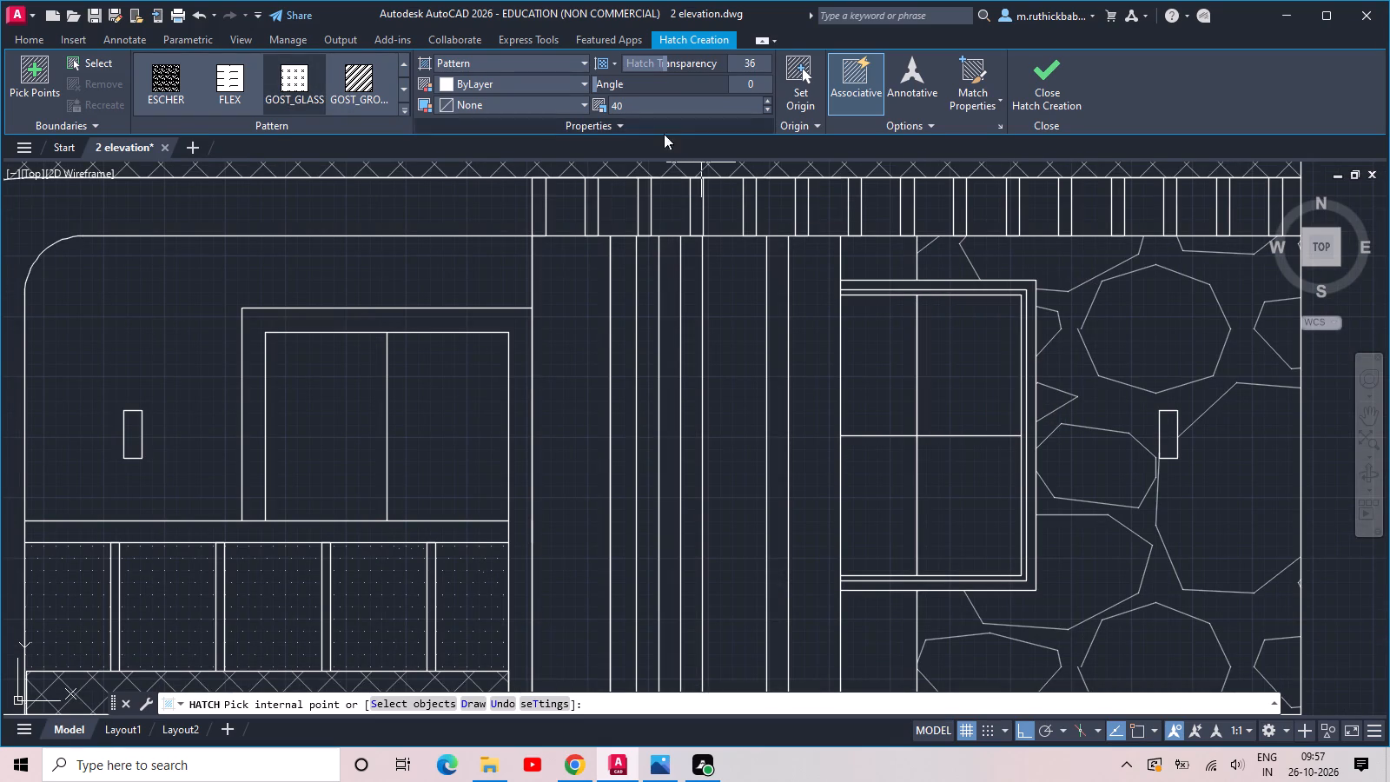
{"action": "left_click_drag", "start_coordinate": [637, 106], "coordinate": [578, 105]}
{"action": "key", "text": "1"}
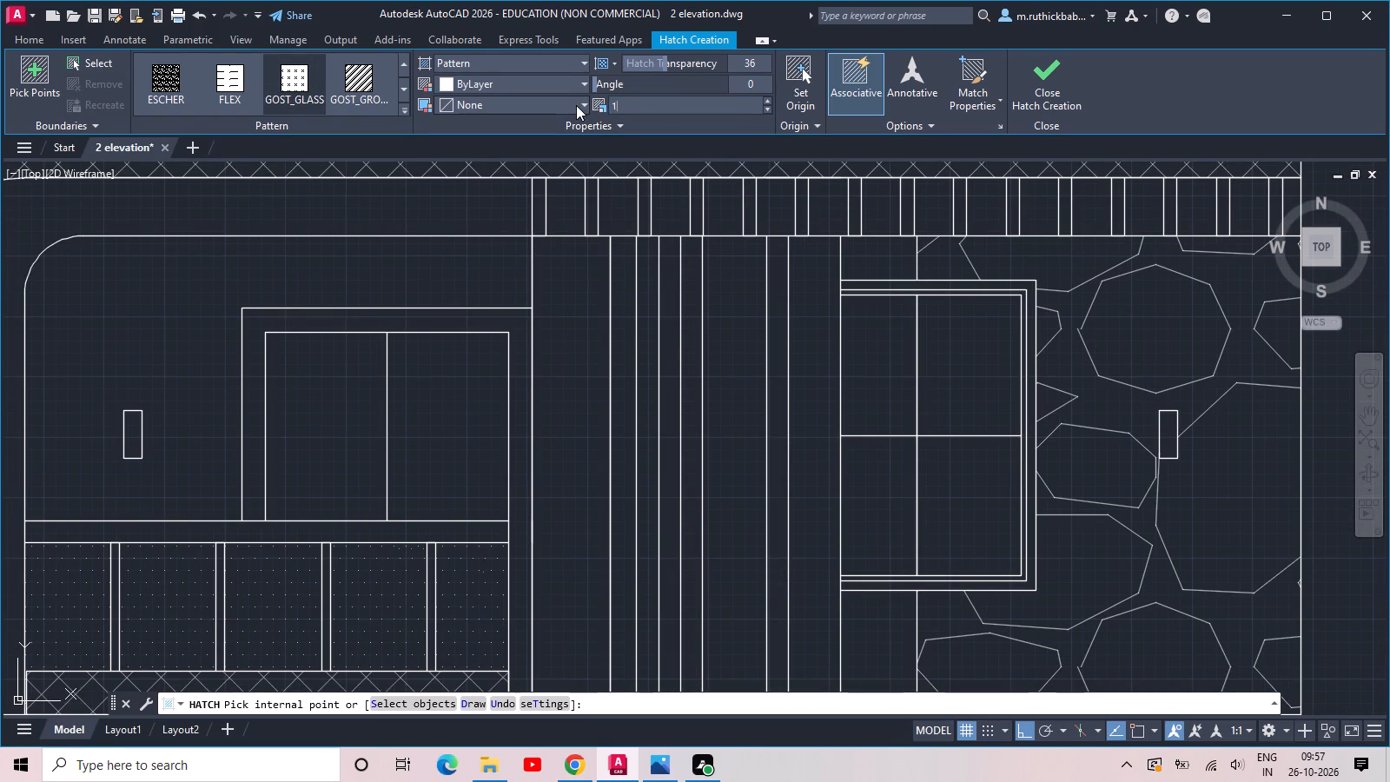
{"action": "key", "text": "Return"}
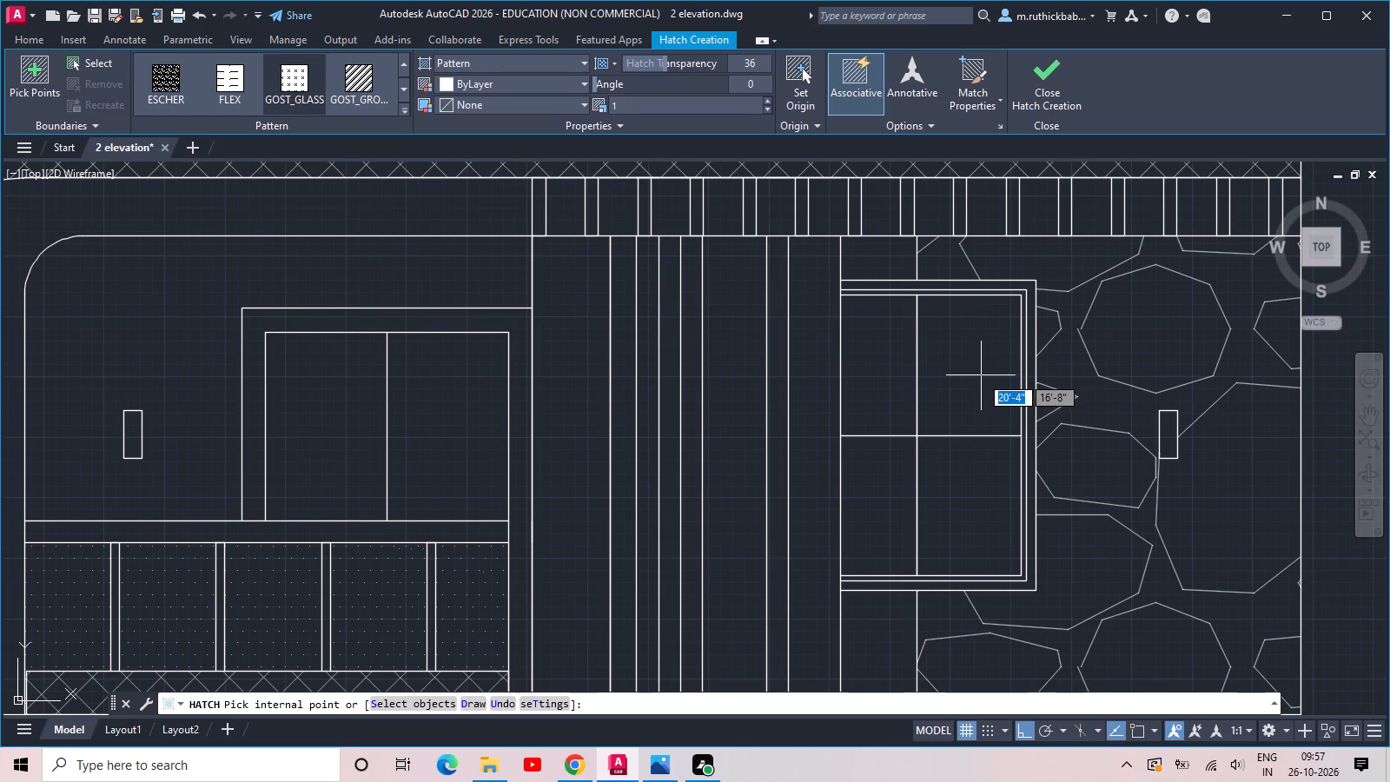
{"action": "left_click", "coordinate": [962, 378]}
{"action": "scroll", "coordinate": [956, 404], "scroll_direction": "down", "scroll_amount": 2}
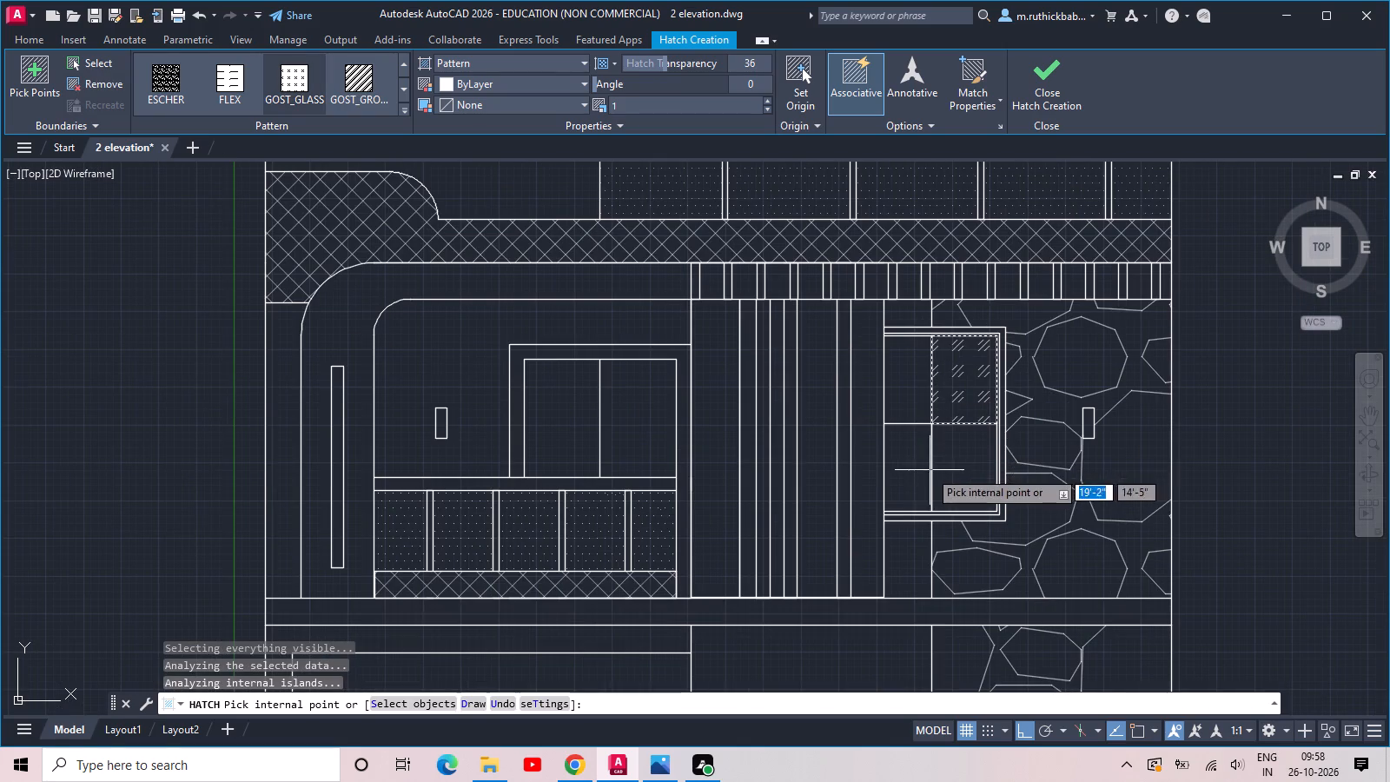
{"action": "left_click", "coordinate": [904, 474]}
Add the same glass hatch to the upper-right and lower-left panes of the ground-floor window beside the stone wall.
{"action": "scroll", "coordinate": [921, 442], "scroll_direction": "down", "scroll_amount": 2}
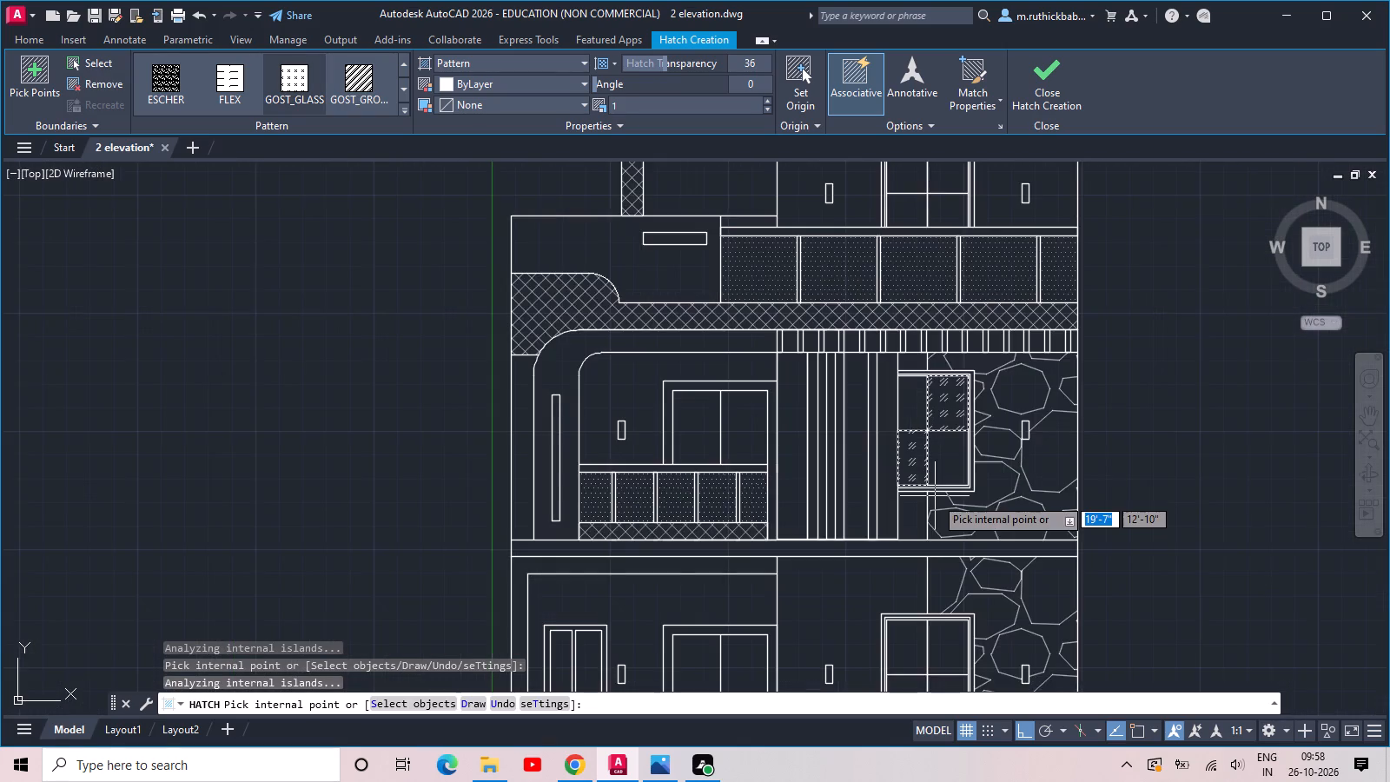
{"action": "middle_click_drag", "start_coordinate": [935, 497], "coordinate": [881, 311]}
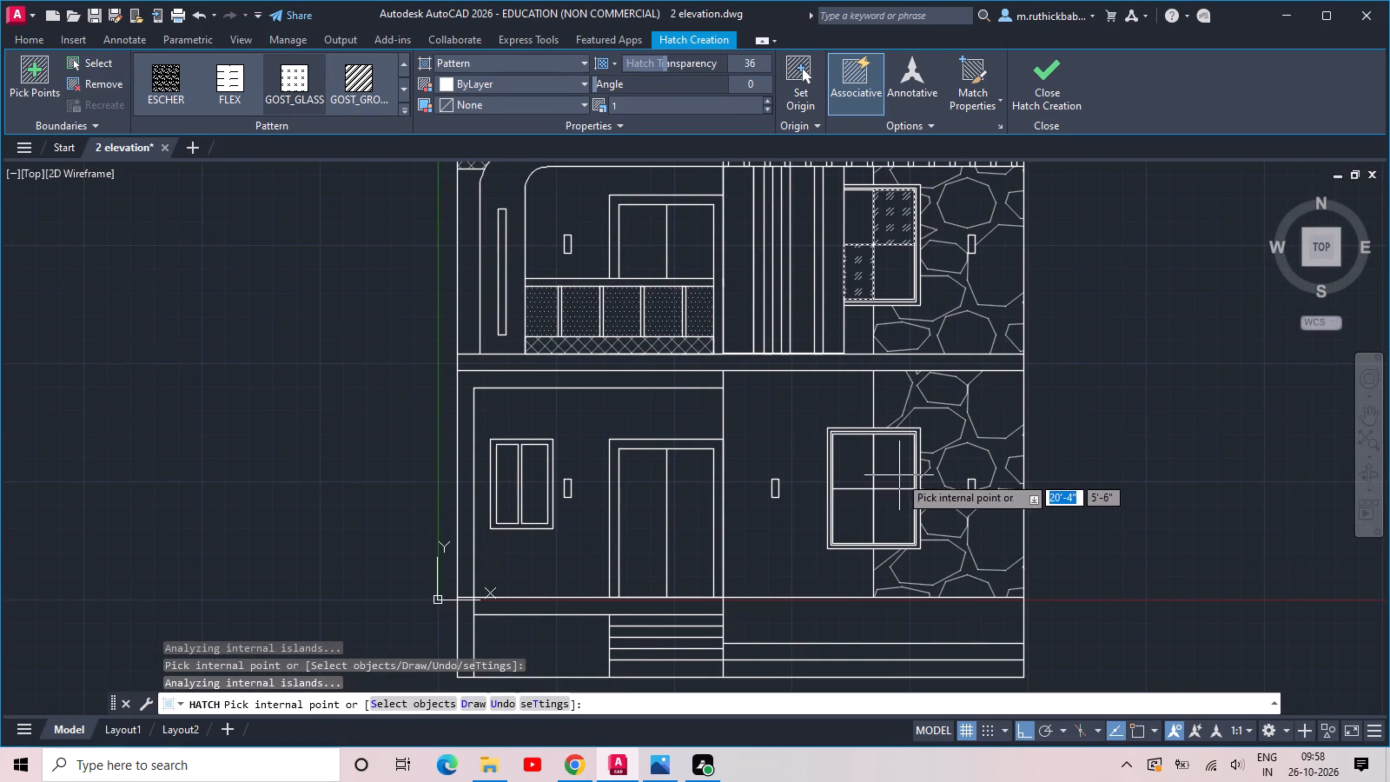
{"action": "left_click", "coordinate": [899, 475]}
{"action": "left_click", "coordinate": [862, 522]}
Add the glass hatch to the upper-right and lower-left panes of the top-room window and finish the hatch.
{"action": "middle_click_drag", "start_coordinate": [866, 426], "coordinate": [881, 654]}
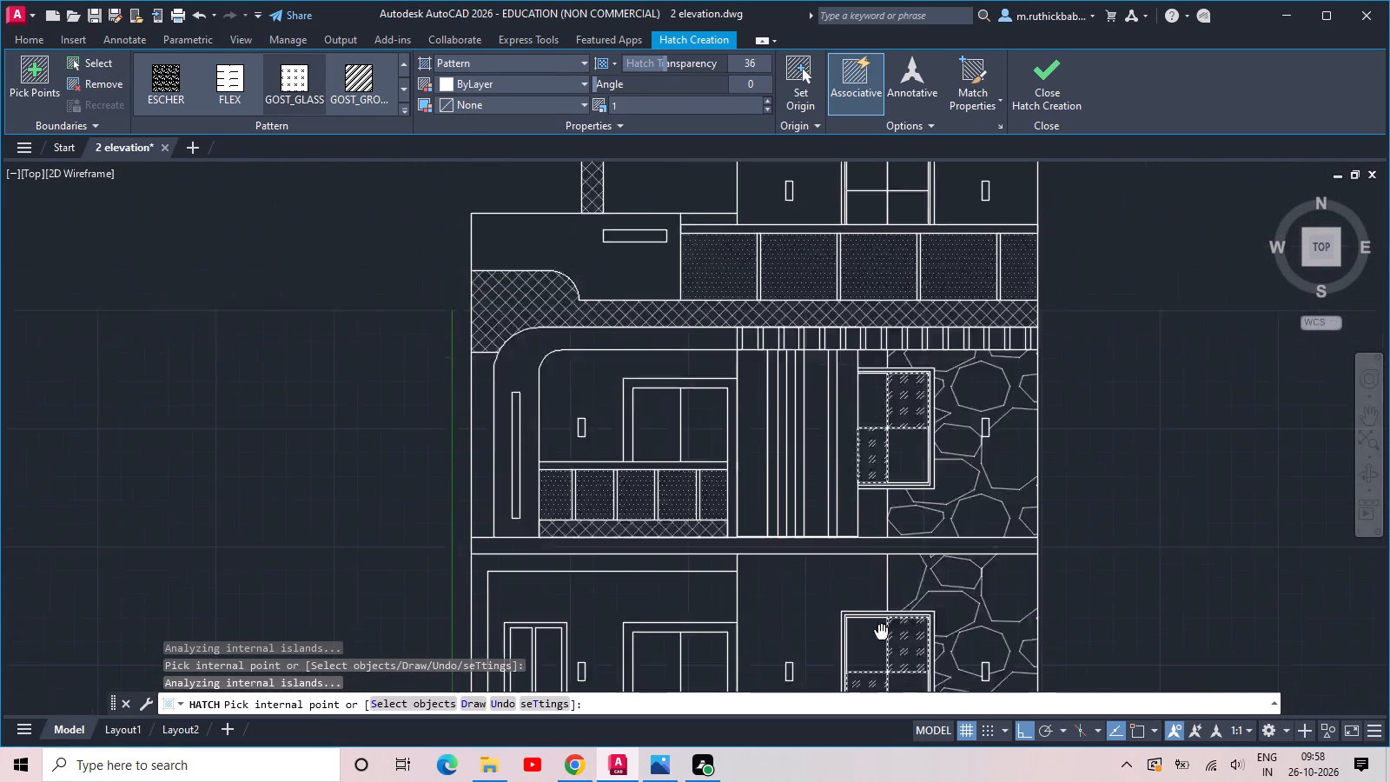
{"action": "middle_click_drag", "start_coordinate": [881, 654], "coordinate": [893, 723]}
{"action": "left_click", "coordinate": [918, 272]}
{"action": "left_click", "coordinate": [887, 324]}
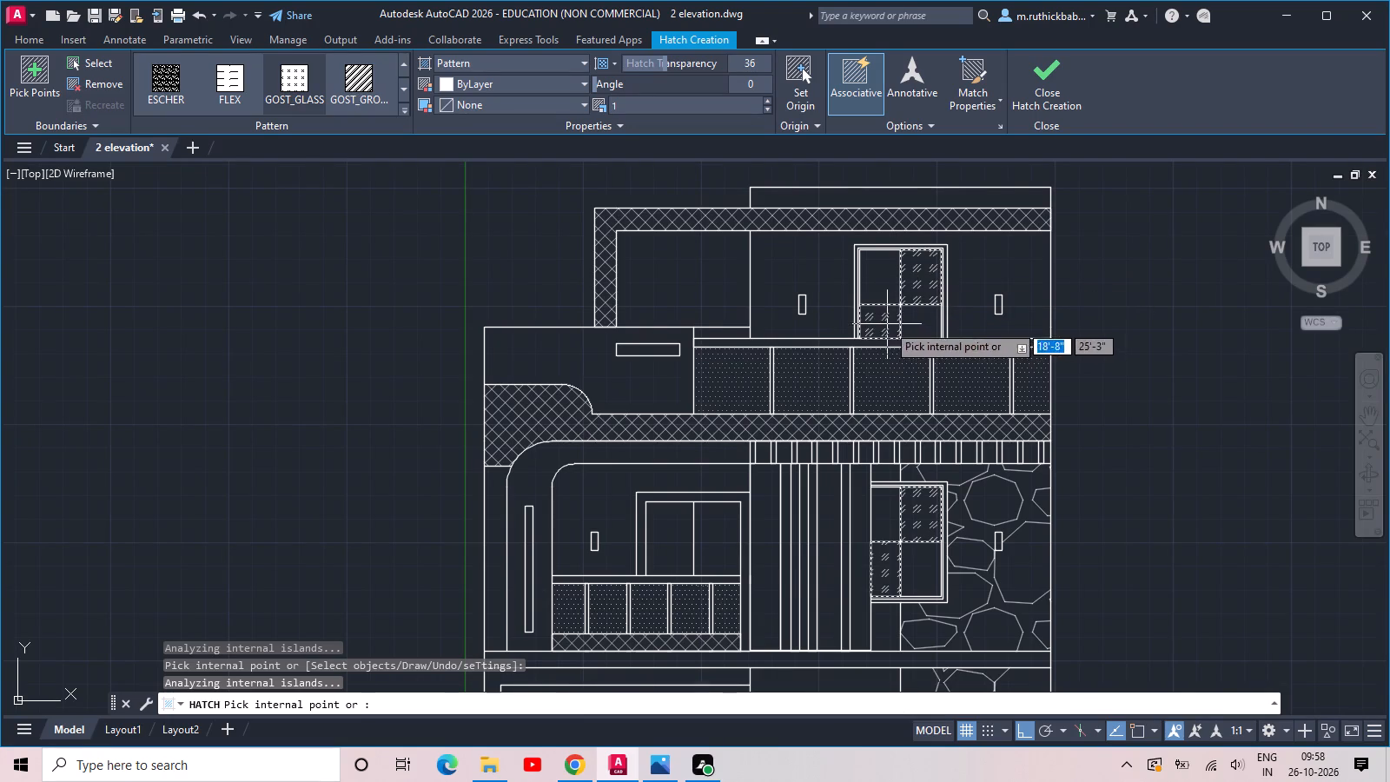
{"action": "scroll", "coordinate": [915, 310], "scroll_direction": "down", "scroll_amount": 2}
{"action": "middle_click_drag", "start_coordinate": [1079, 318], "coordinate": [1001, 269]}
{"action": "scroll", "coordinate": [996, 258], "scroll_direction": "down", "scroll_amount": 1}
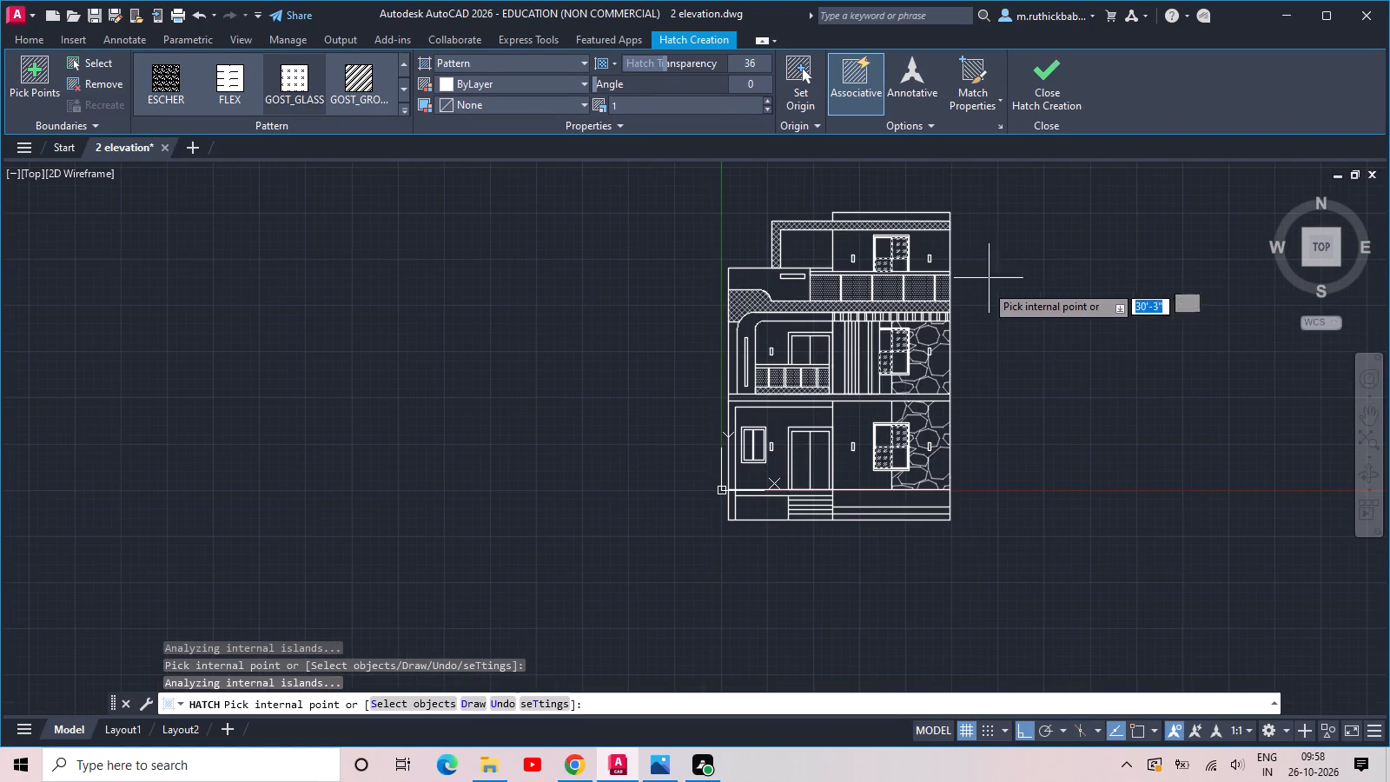
{"action": "scroll", "coordinate": [972, 348], "scroll_direction": "up", "scroll_amount": 1}
{"action": "scroll", "coordinate": [962, 345], "scroll_direction": "down", "scroll_amount": 1}
{"action": "middle_click_drag", "start_coordinate": [962, 345], "coordinate": [847, 452]}
{"action": "key", "text": "Return"}
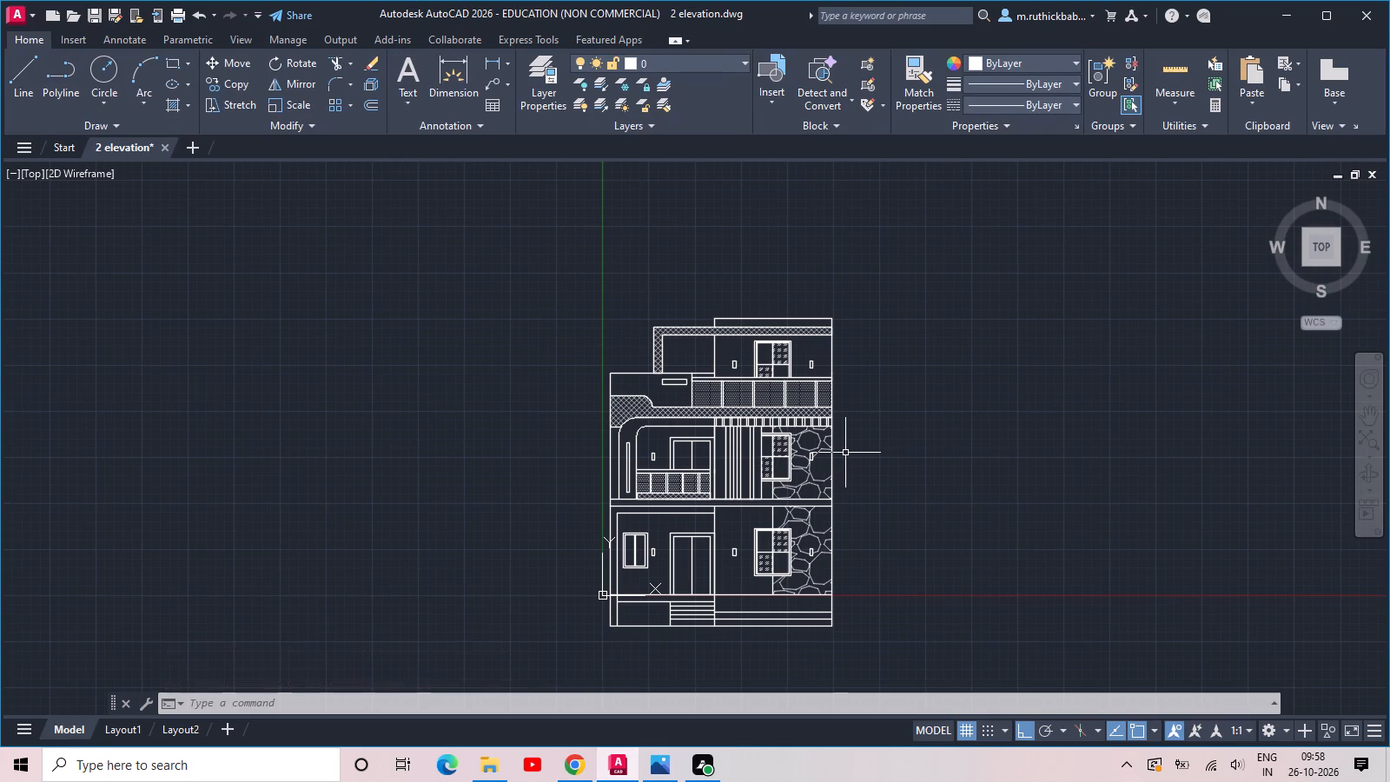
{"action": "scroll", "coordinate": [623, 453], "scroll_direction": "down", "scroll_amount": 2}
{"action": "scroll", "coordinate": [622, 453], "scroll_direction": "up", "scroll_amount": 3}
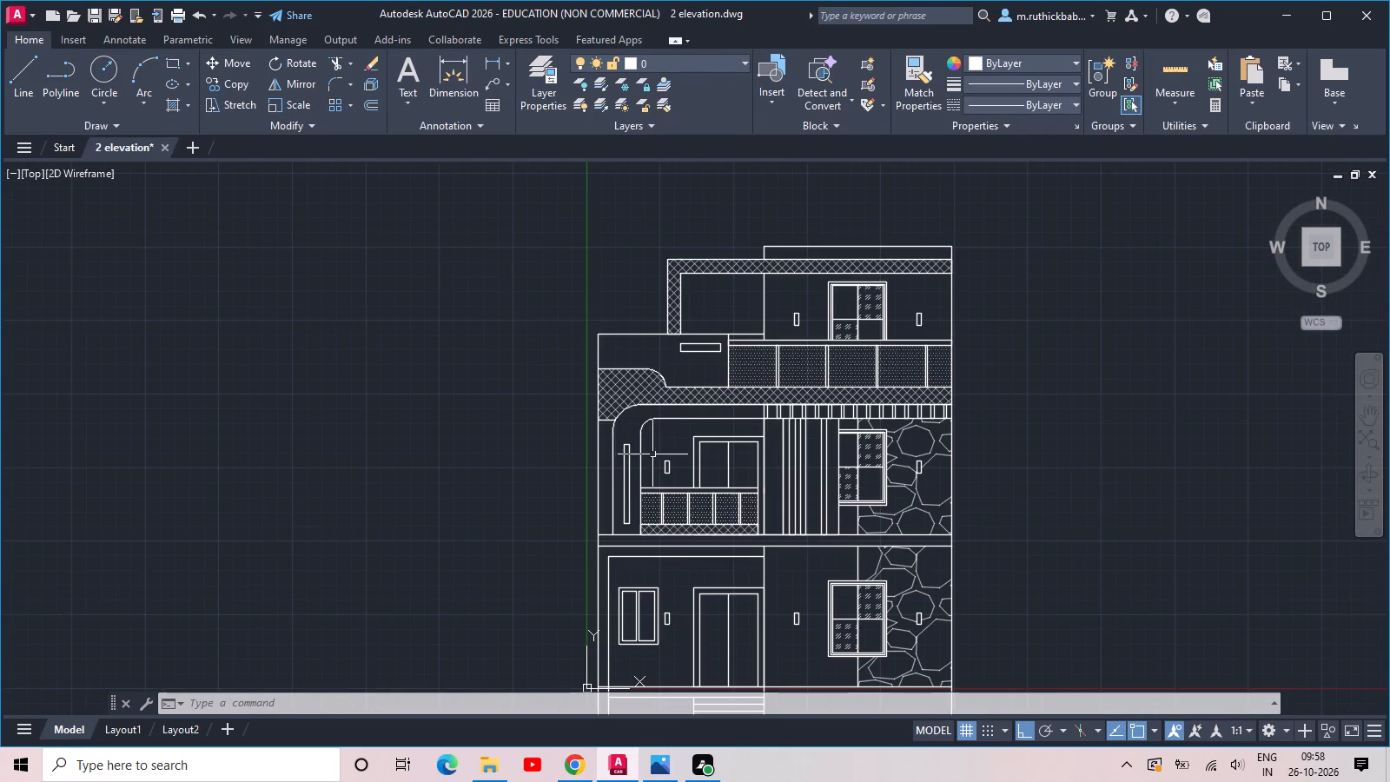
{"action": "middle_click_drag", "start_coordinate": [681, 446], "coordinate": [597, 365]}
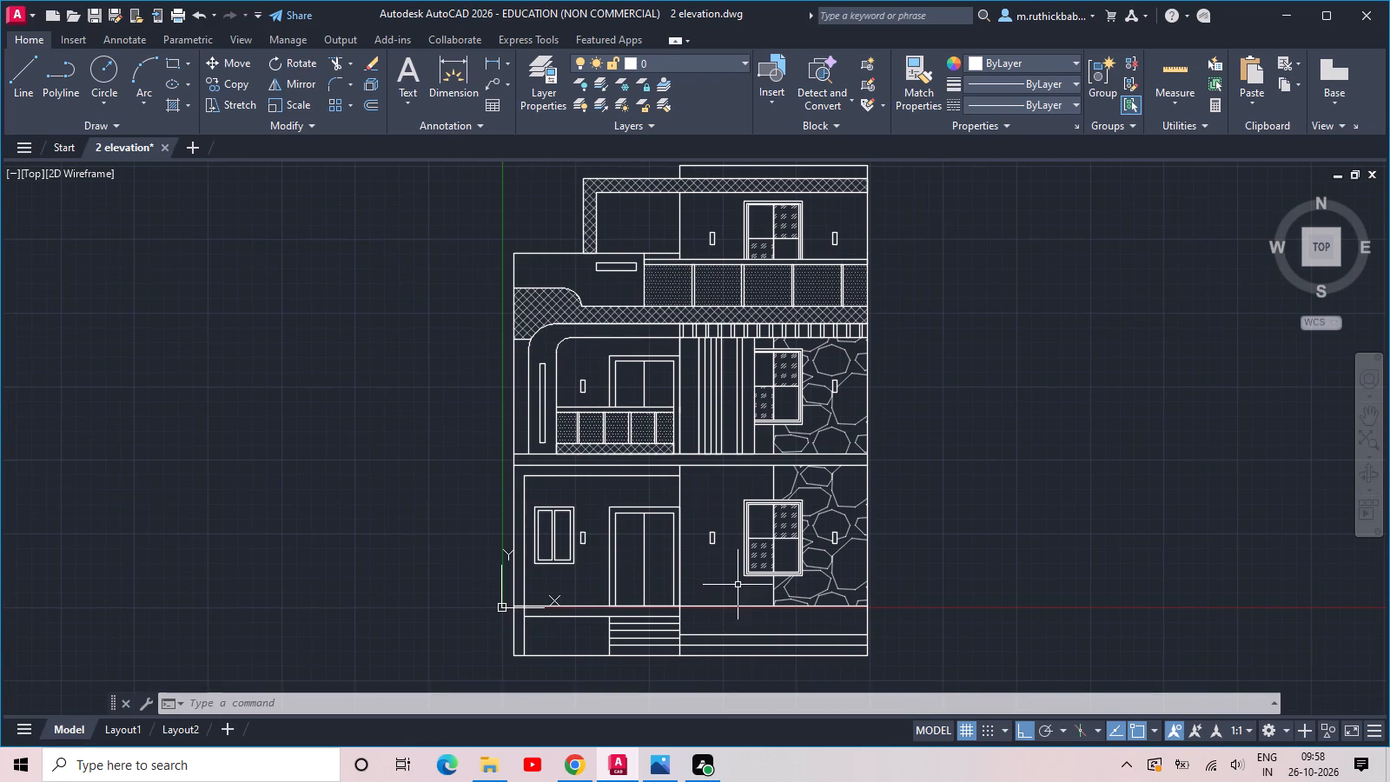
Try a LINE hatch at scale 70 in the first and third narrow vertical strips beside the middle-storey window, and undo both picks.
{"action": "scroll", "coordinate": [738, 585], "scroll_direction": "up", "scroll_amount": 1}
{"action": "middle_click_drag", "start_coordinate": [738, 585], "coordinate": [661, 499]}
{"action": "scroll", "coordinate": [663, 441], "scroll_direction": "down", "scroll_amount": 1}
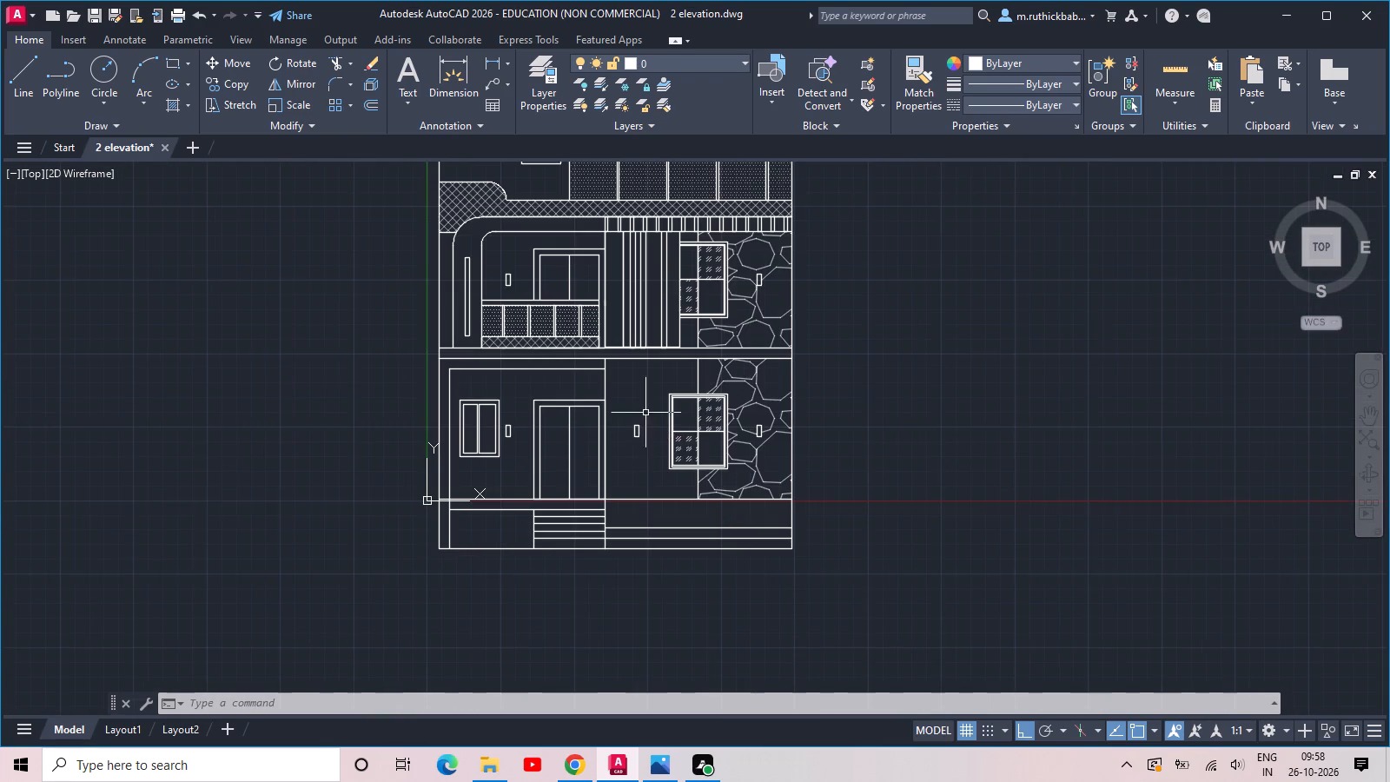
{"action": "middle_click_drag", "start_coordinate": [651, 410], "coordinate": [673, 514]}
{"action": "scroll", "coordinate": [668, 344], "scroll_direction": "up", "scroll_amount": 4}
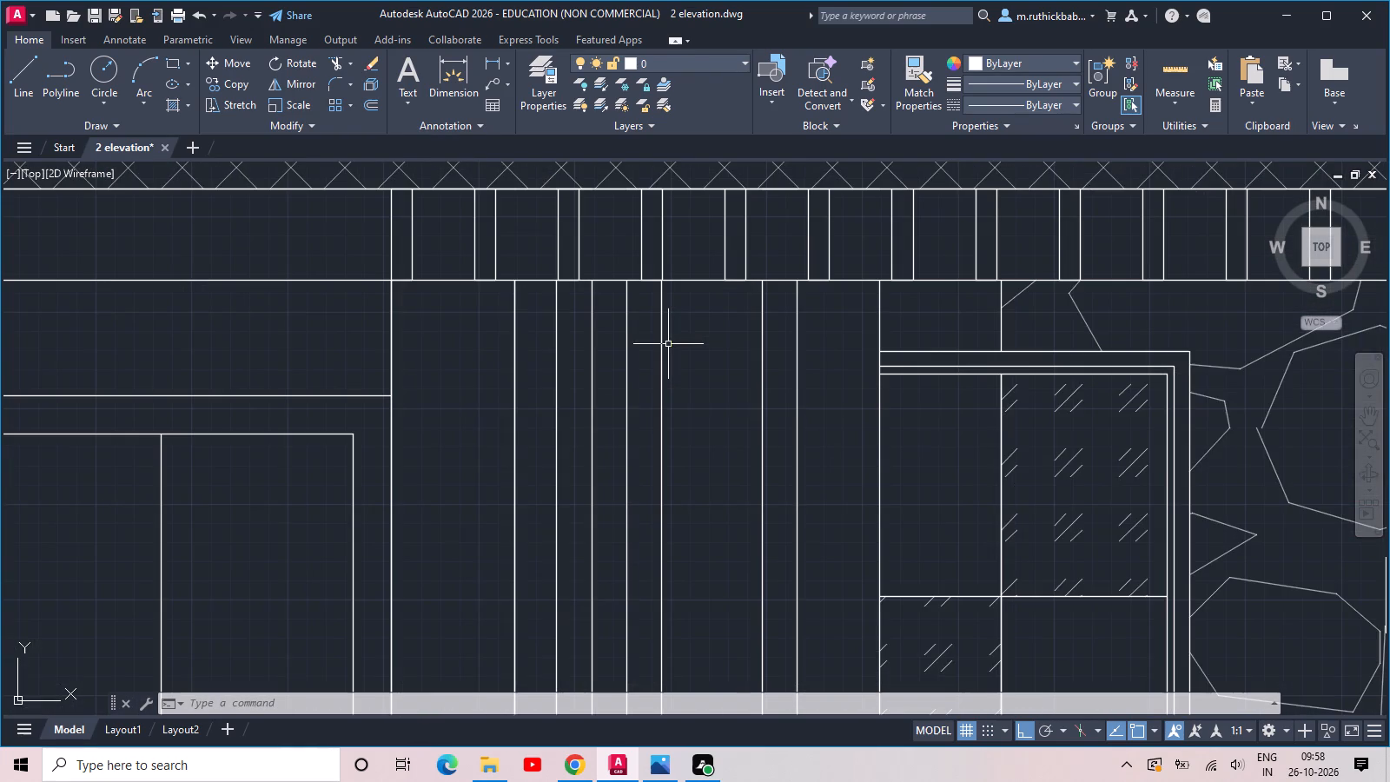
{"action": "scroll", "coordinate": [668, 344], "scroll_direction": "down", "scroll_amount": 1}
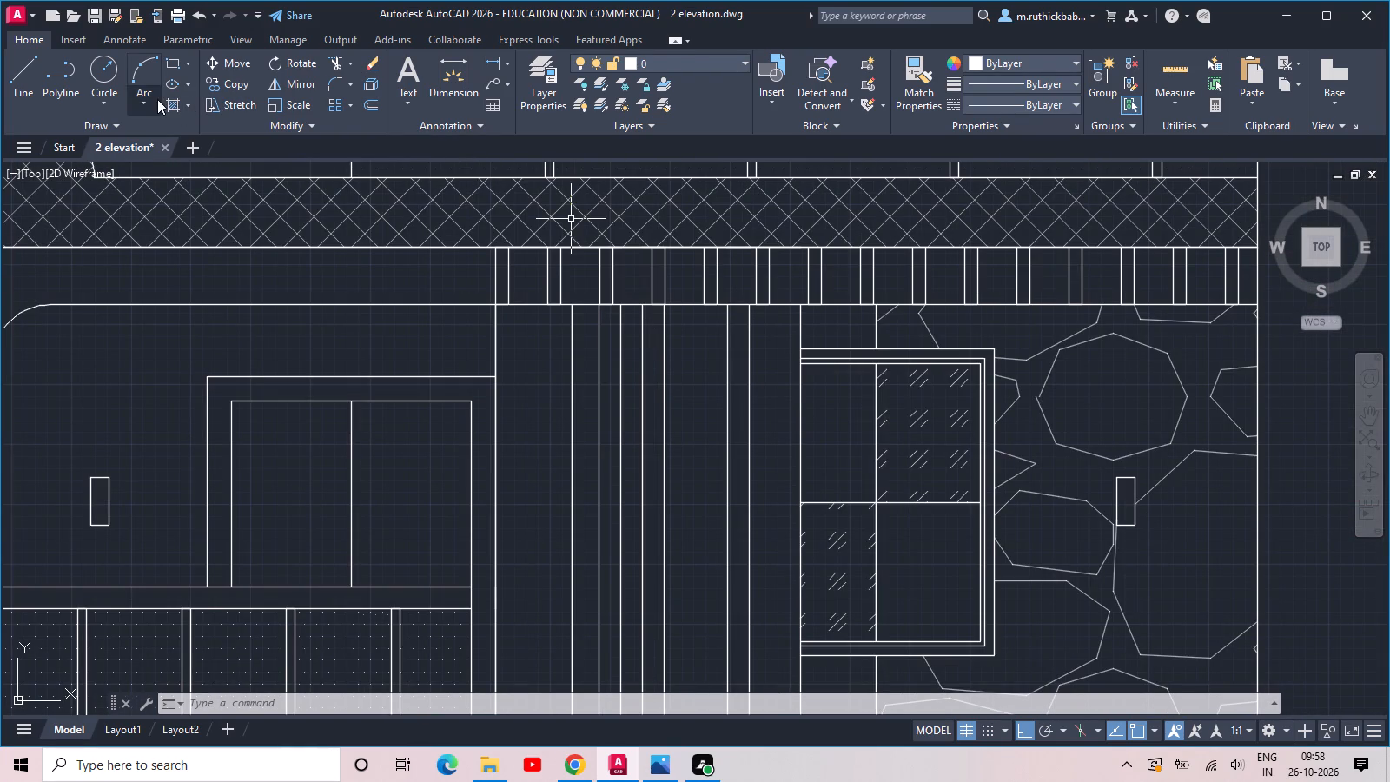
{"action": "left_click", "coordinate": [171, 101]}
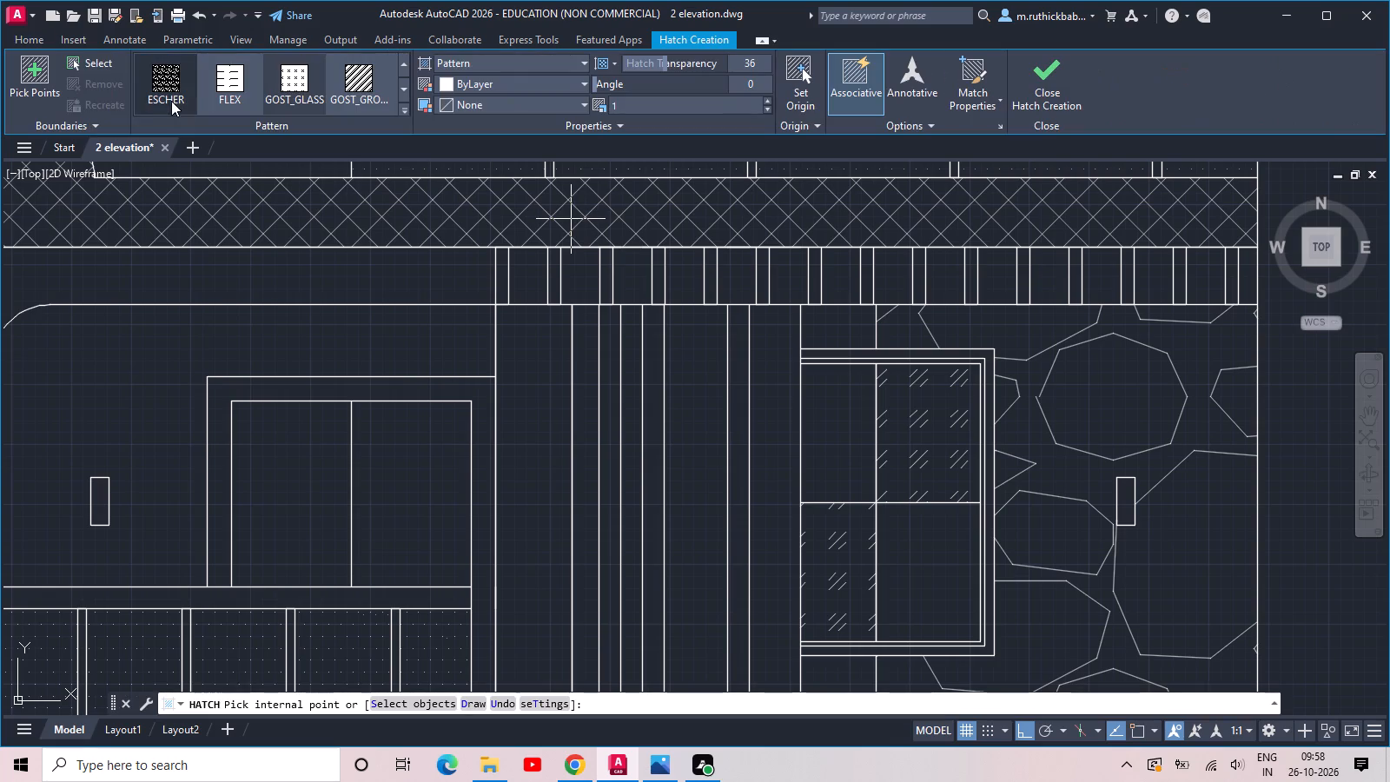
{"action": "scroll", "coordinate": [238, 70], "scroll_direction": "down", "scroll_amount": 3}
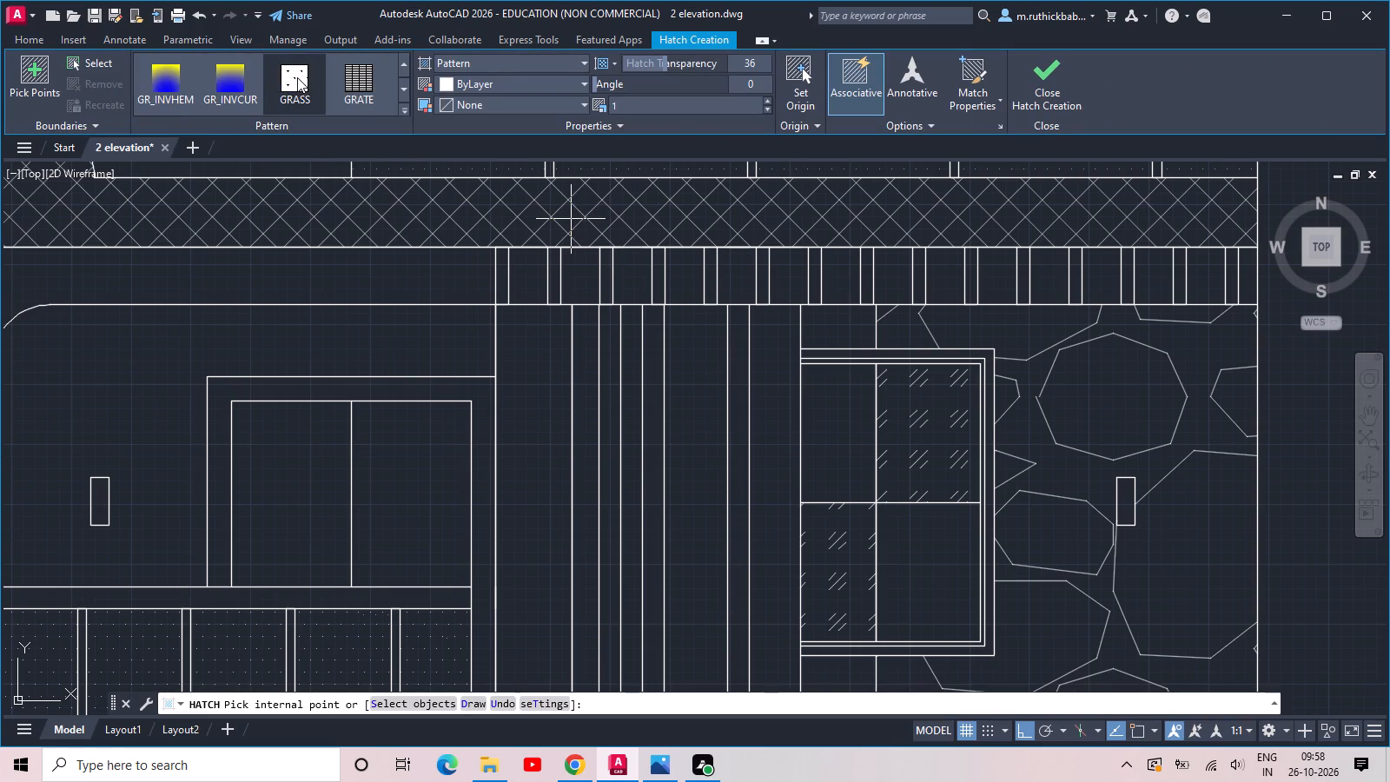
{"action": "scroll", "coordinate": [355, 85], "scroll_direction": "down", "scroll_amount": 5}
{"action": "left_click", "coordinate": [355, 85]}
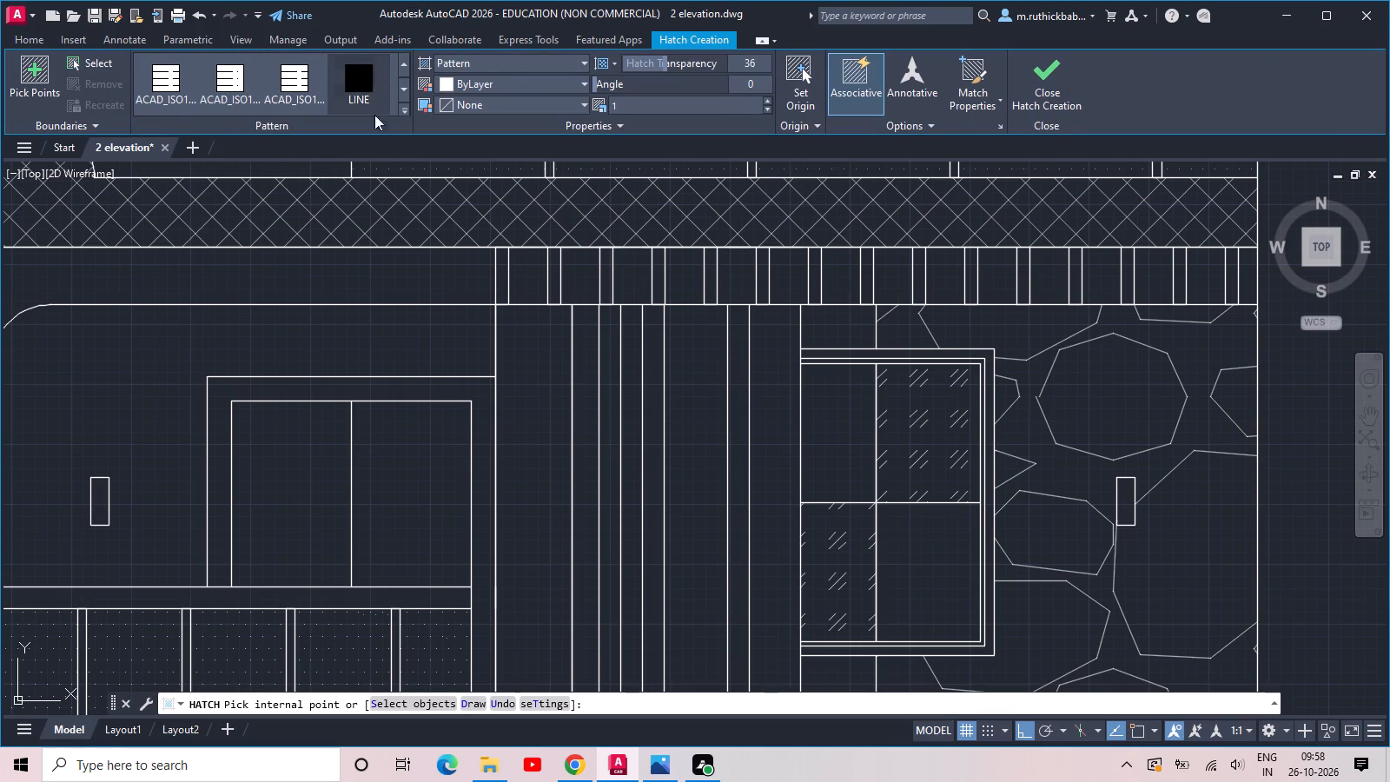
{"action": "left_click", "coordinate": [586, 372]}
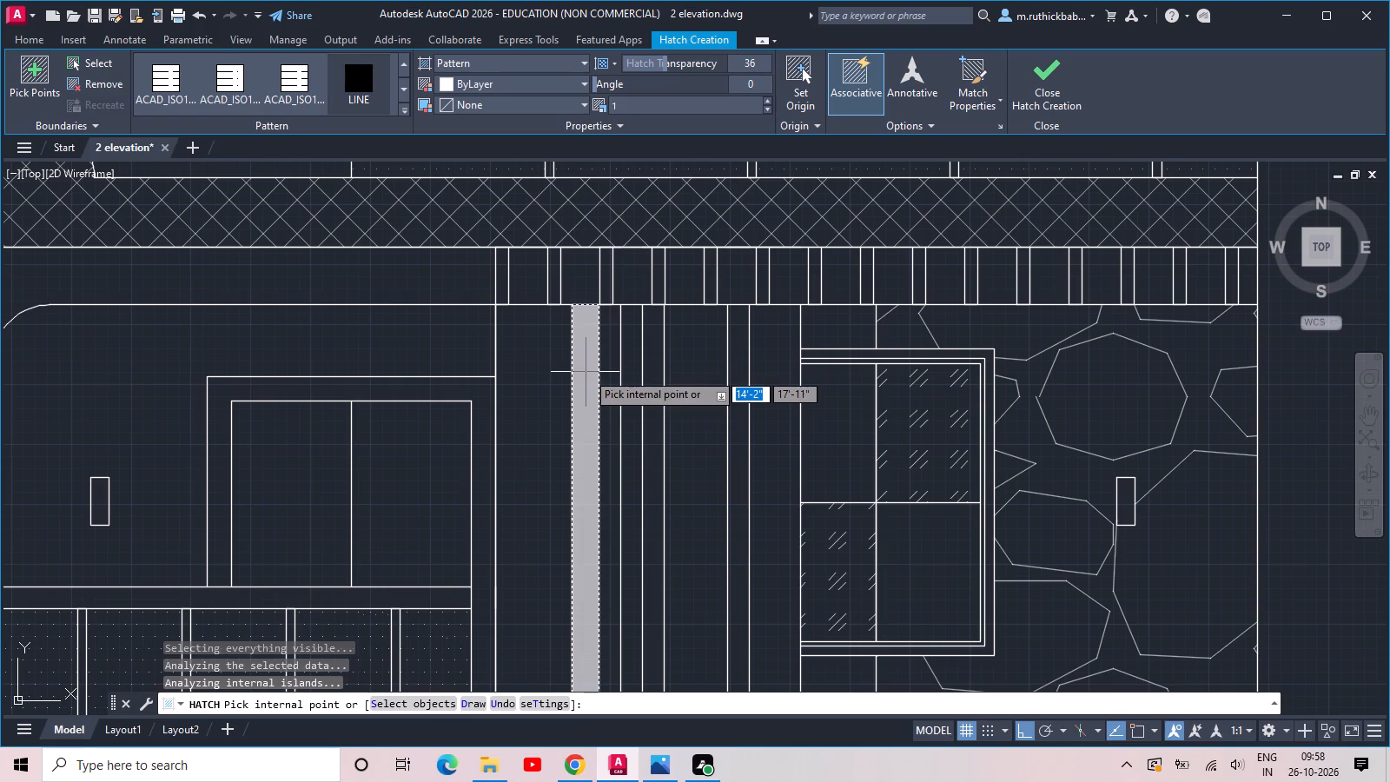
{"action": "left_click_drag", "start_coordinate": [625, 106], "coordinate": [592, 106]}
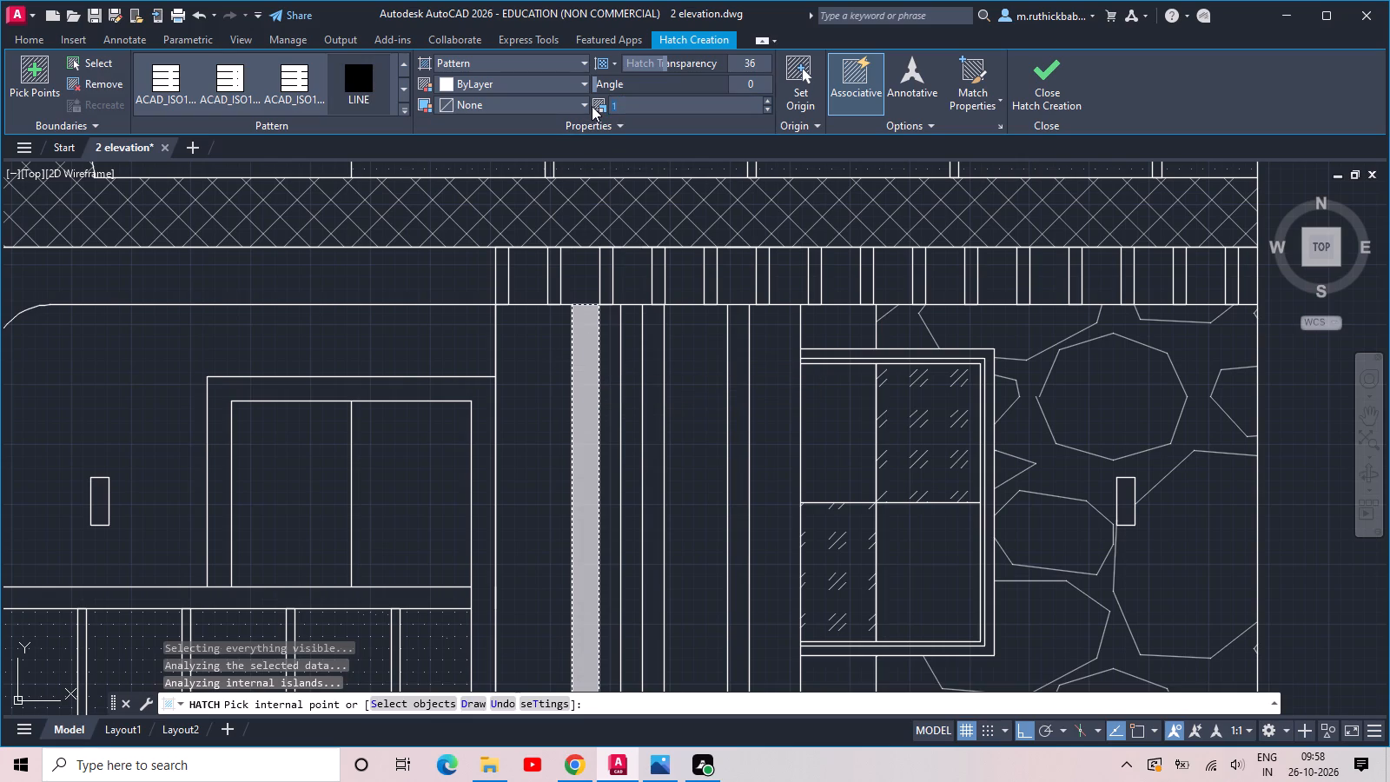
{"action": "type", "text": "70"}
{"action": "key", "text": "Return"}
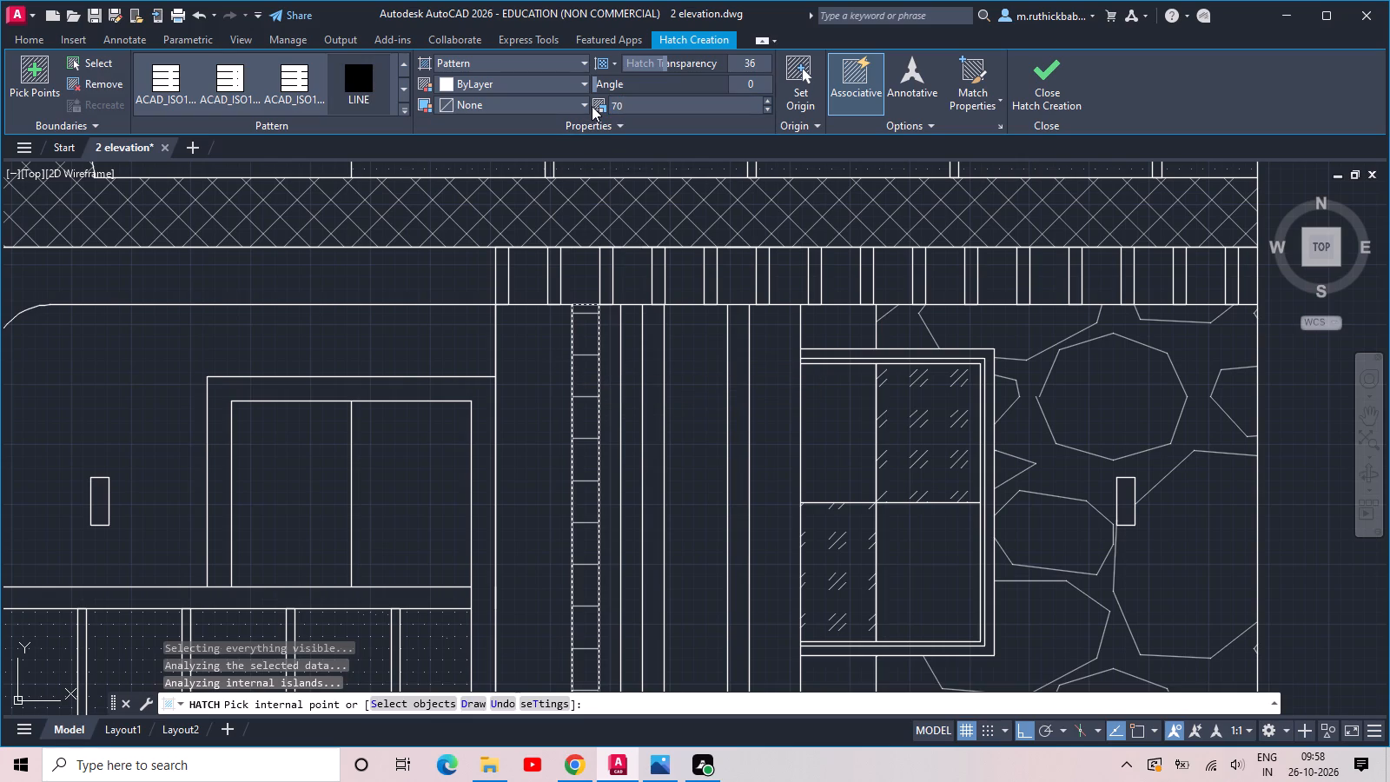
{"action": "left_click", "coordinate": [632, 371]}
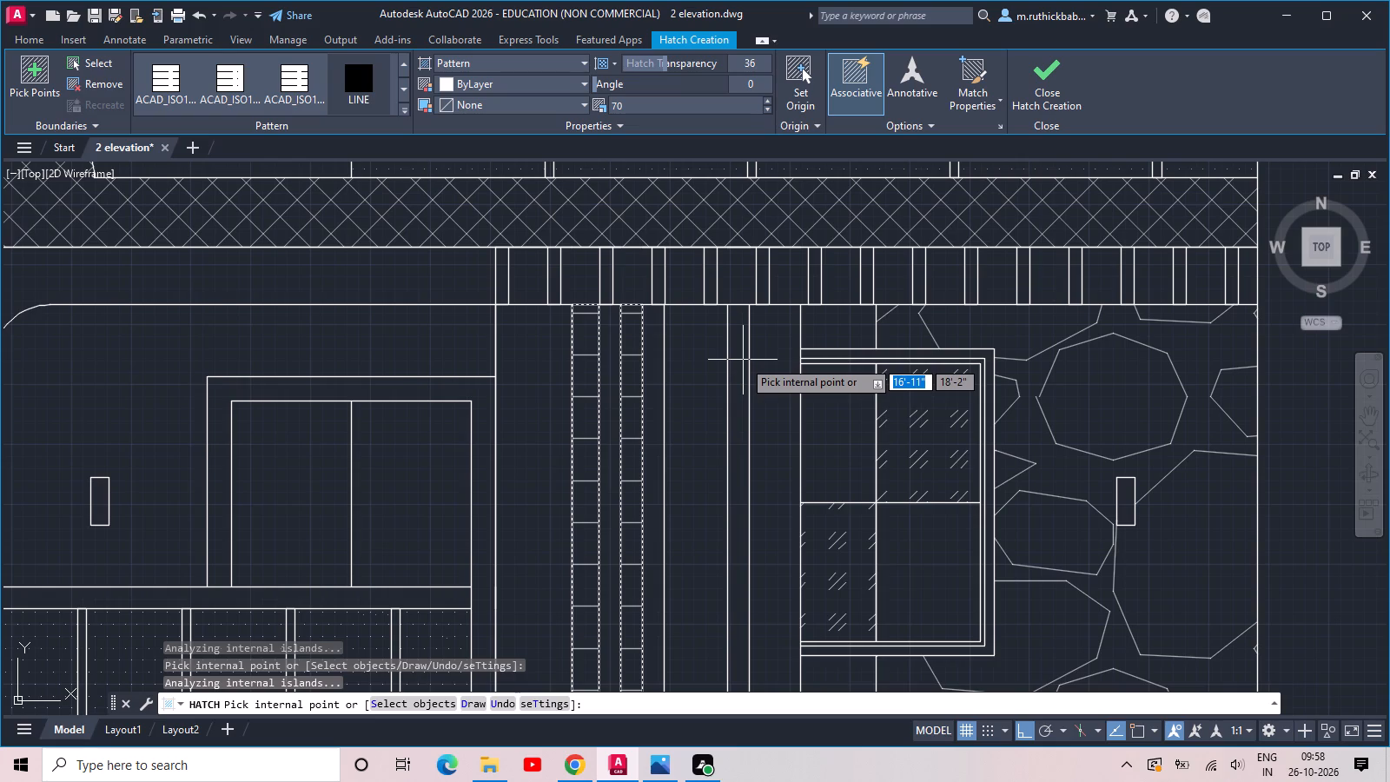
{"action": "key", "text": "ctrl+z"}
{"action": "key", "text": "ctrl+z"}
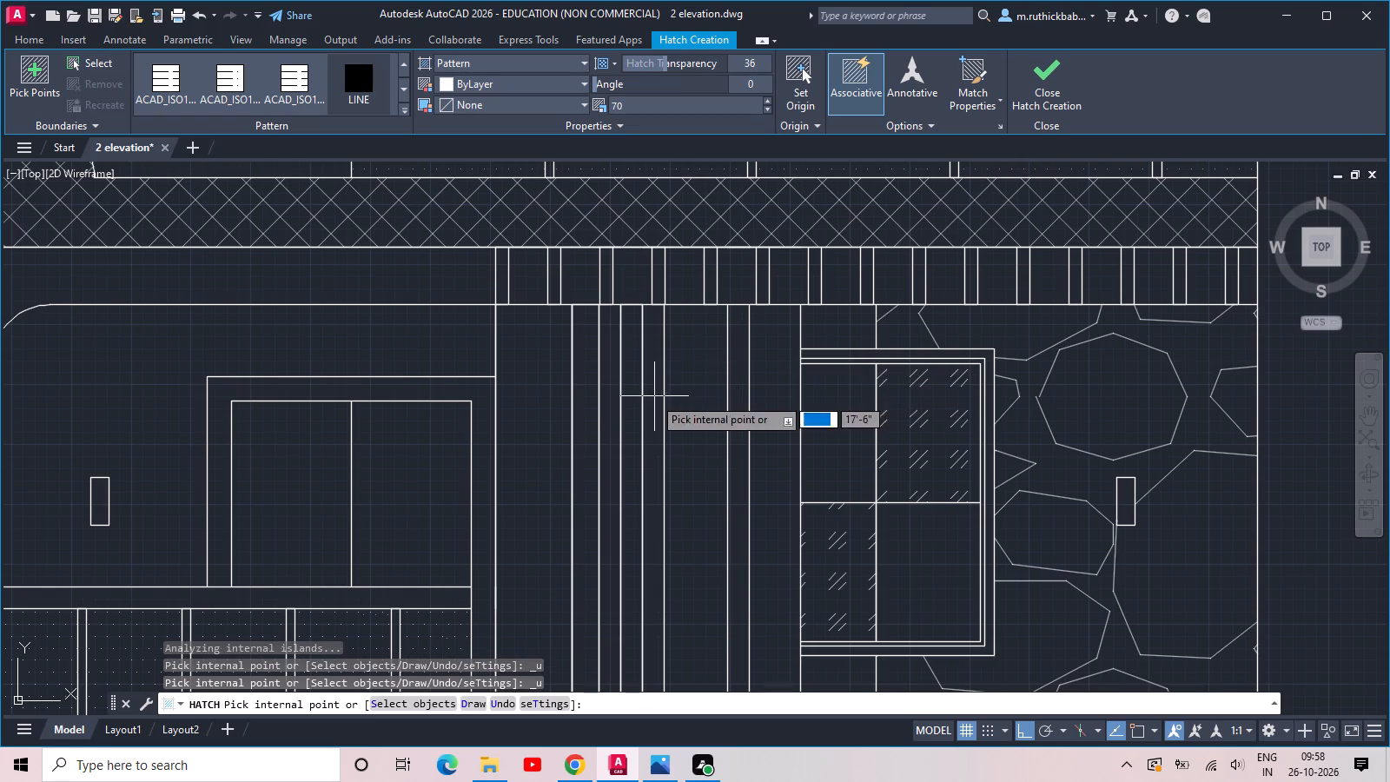
Apply the line hatch to the second and fourth narrow vertical strips and the separate narrow strip nearest the middle-storey window.
{"action": "left_click", "coordinate": [612, 436]}
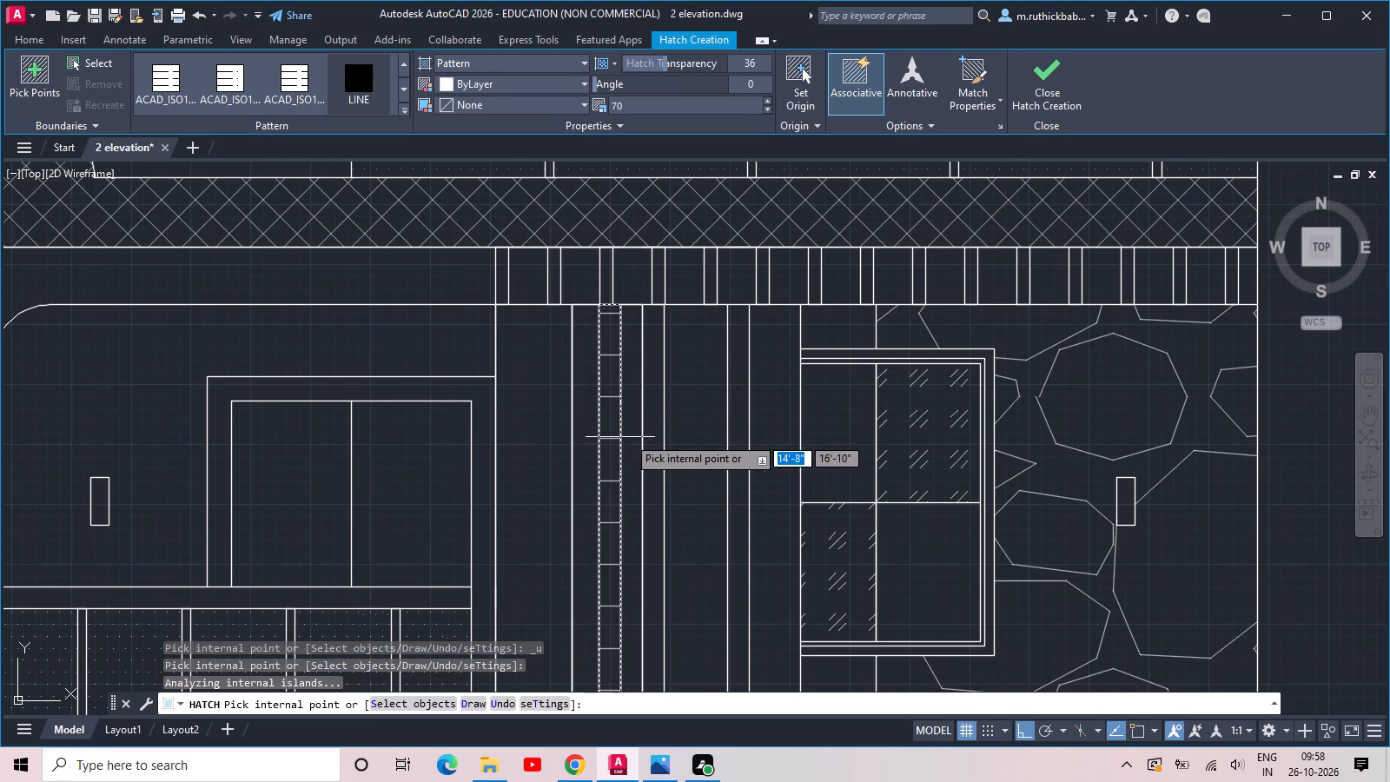
{"action": "left_click", "coordinate": [658, 433]}
{"action": "left_click", "coordinate": [743, 427]}
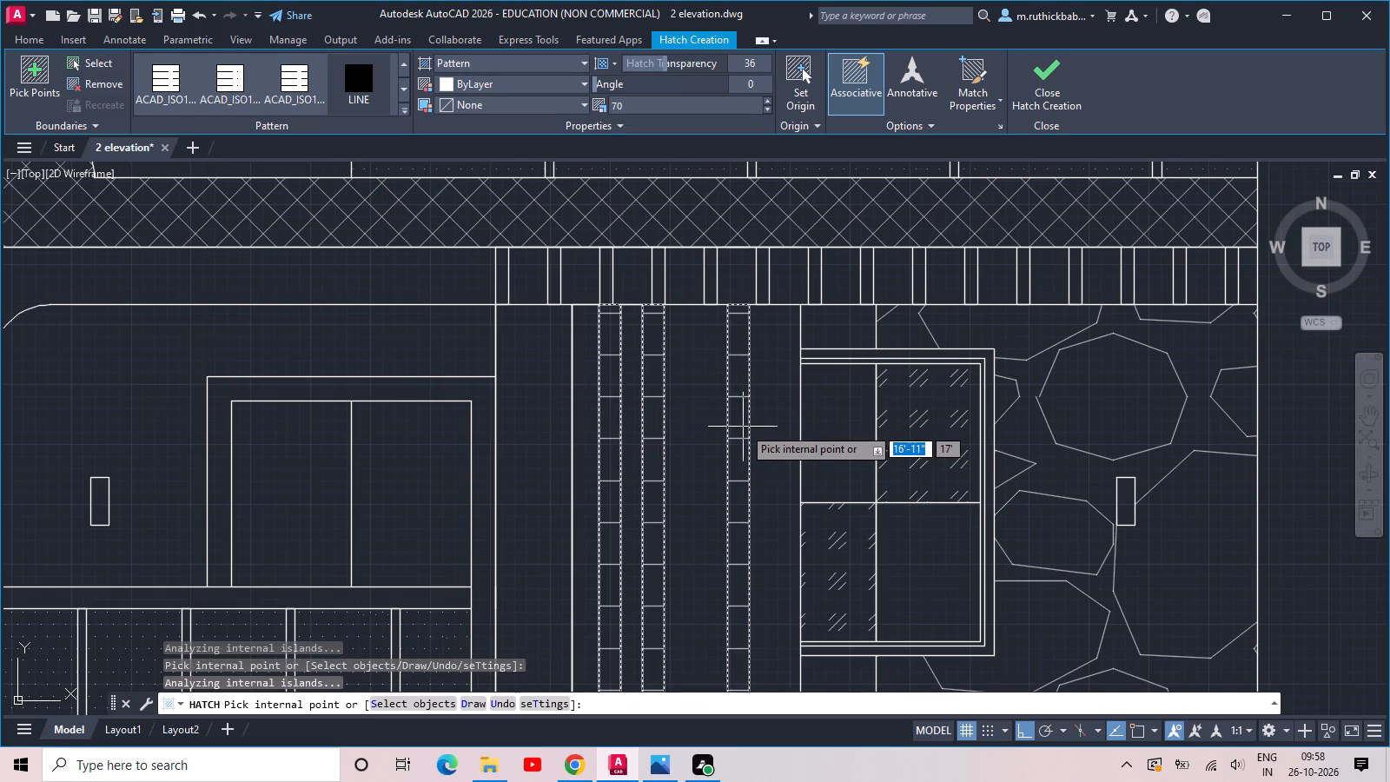
{"action": "scroll", "coordinate": [740, 427], "scroll_direction": "down", "scroll_amount": 2}
{"action": "scroll", "coordinate": [670, 454], "scroll_direction": "up", "scroll_amount": 1}
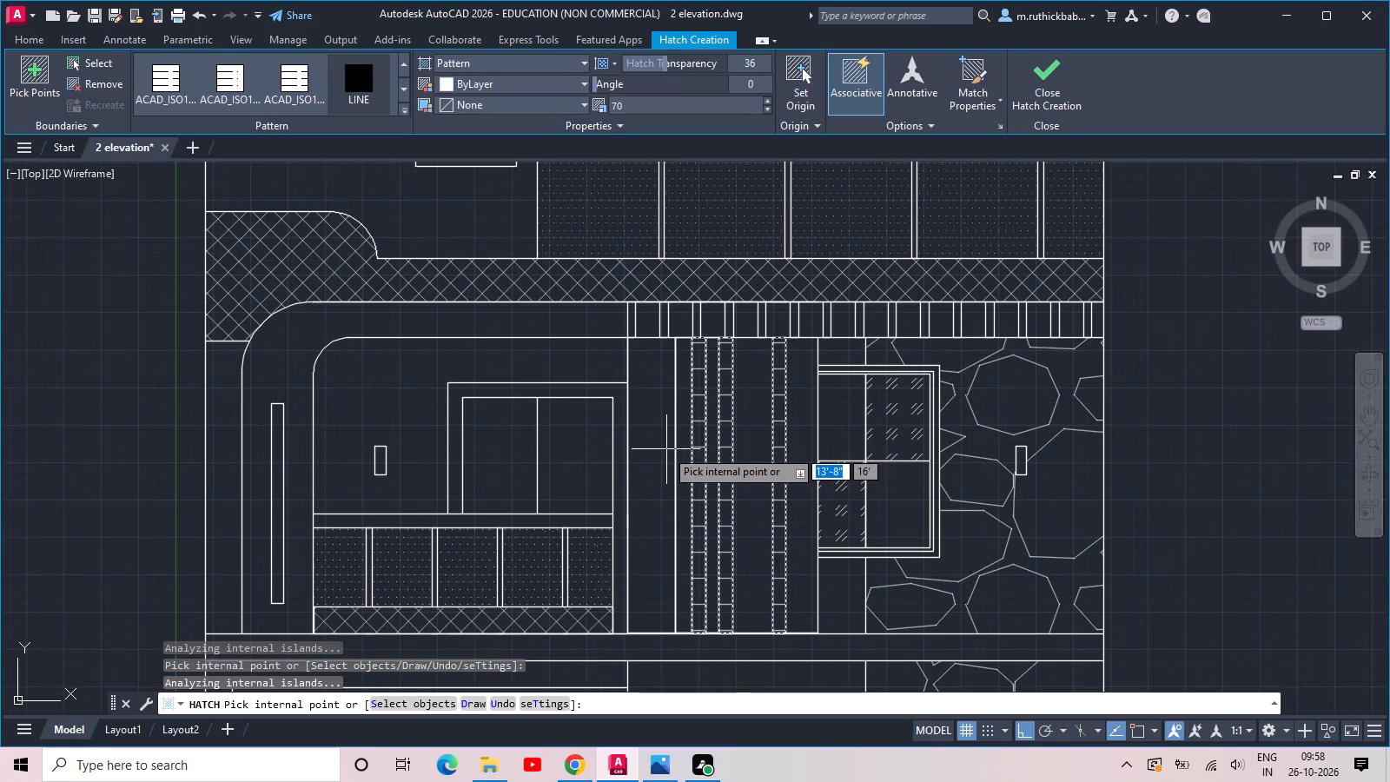
{"action": "scroll", "coordinate": [670, 427], "scroll_direction": "up", "scroll_amount": 2}
{"action": "scroll", "coordinate": [670, 422], "scroll_direction": "down", "scroll_amount": 3}
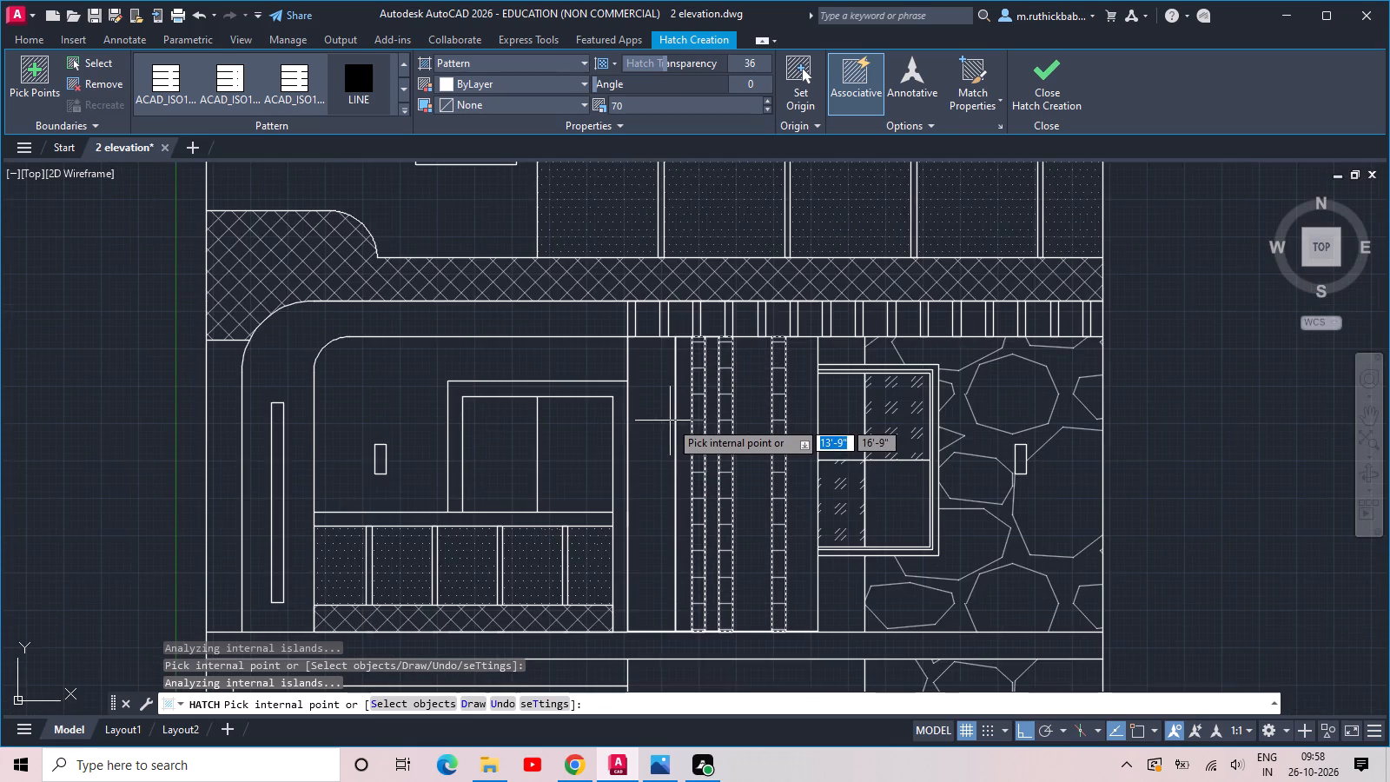
{"action": "scroll", "coordinate": [670, 421], "scroll_direction": "down", "scroll_amount": 1}
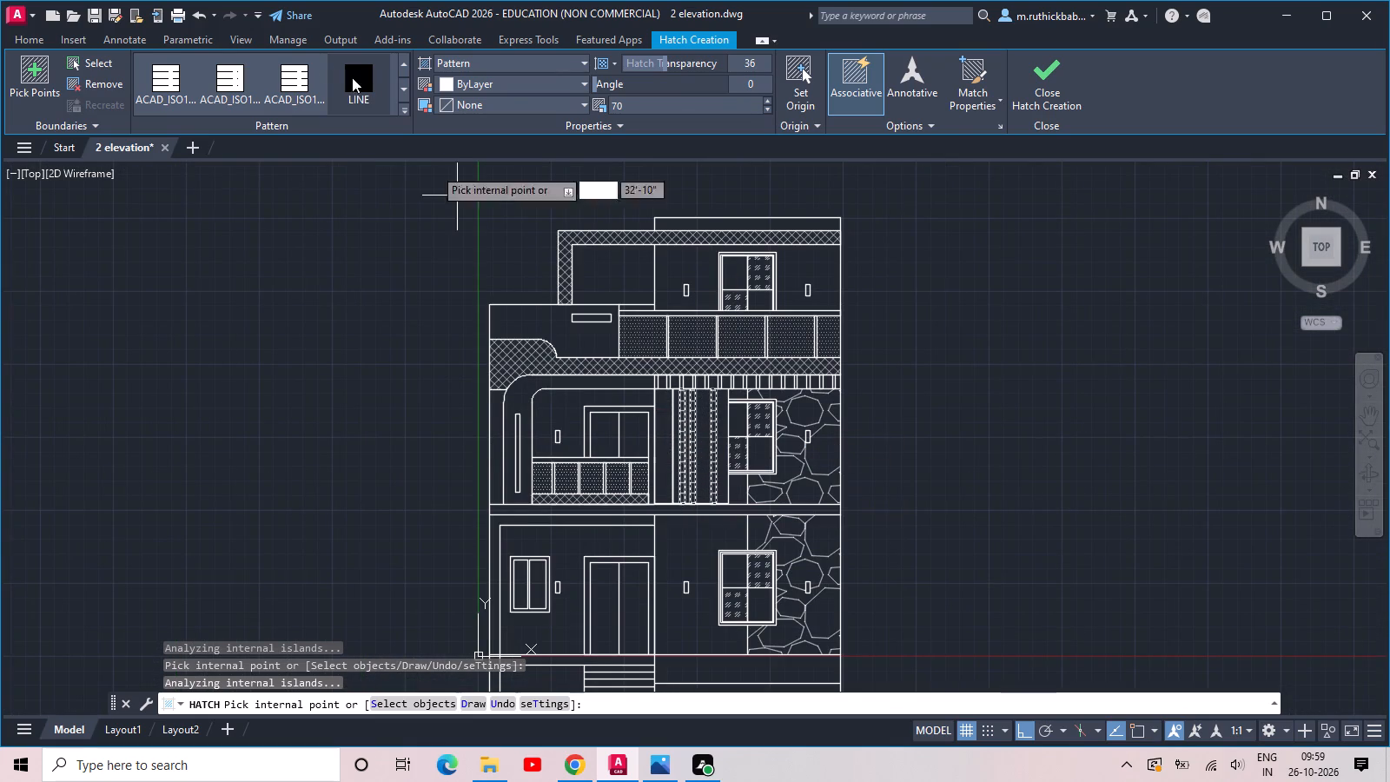
Change the three vertical strips' hatch to the GR_CURVED gradient.
{"action": "scroll", "coordinate": [290, 77], "scroll_direction": "down", "scroll_amount": 2}
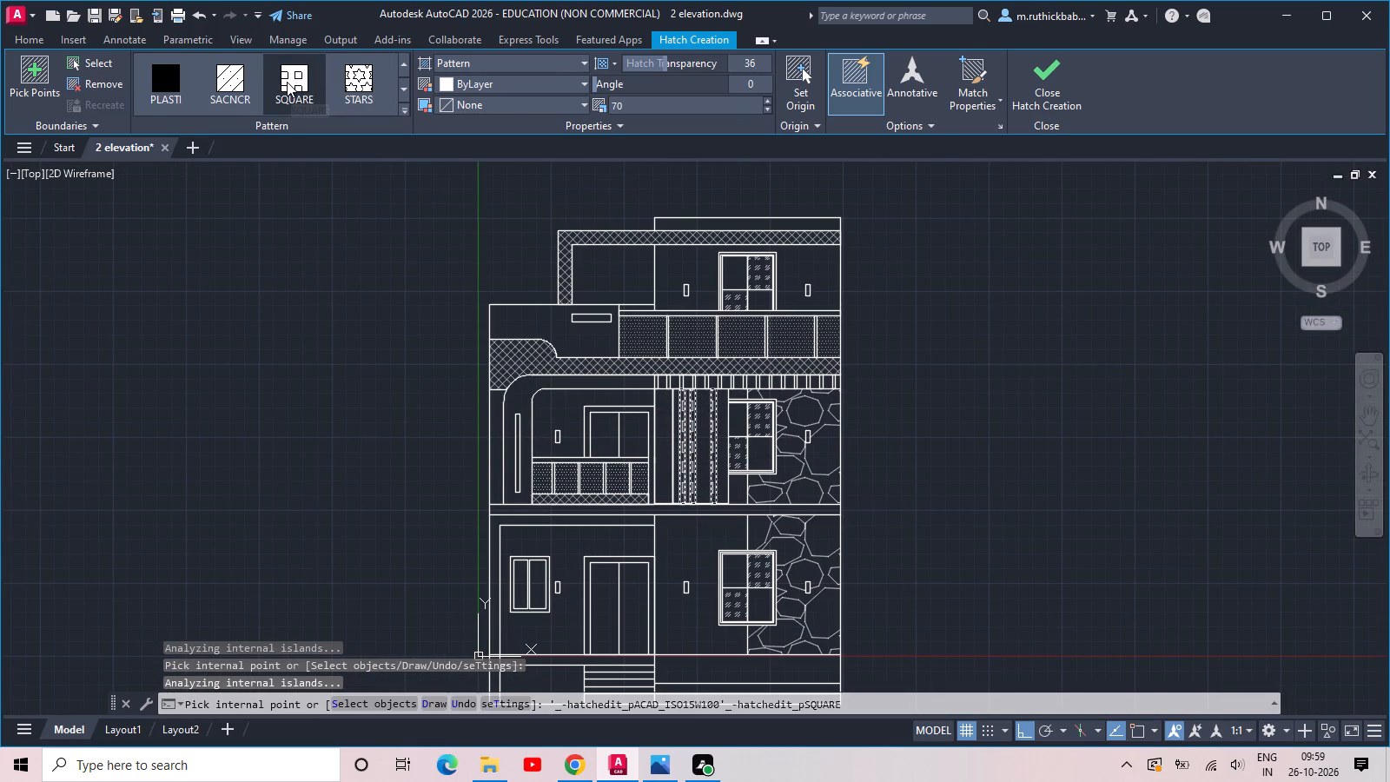
{"action": "scroll", "coordinate": [287, 82], "scroll_direction": "down", "scroll_amount": 2}
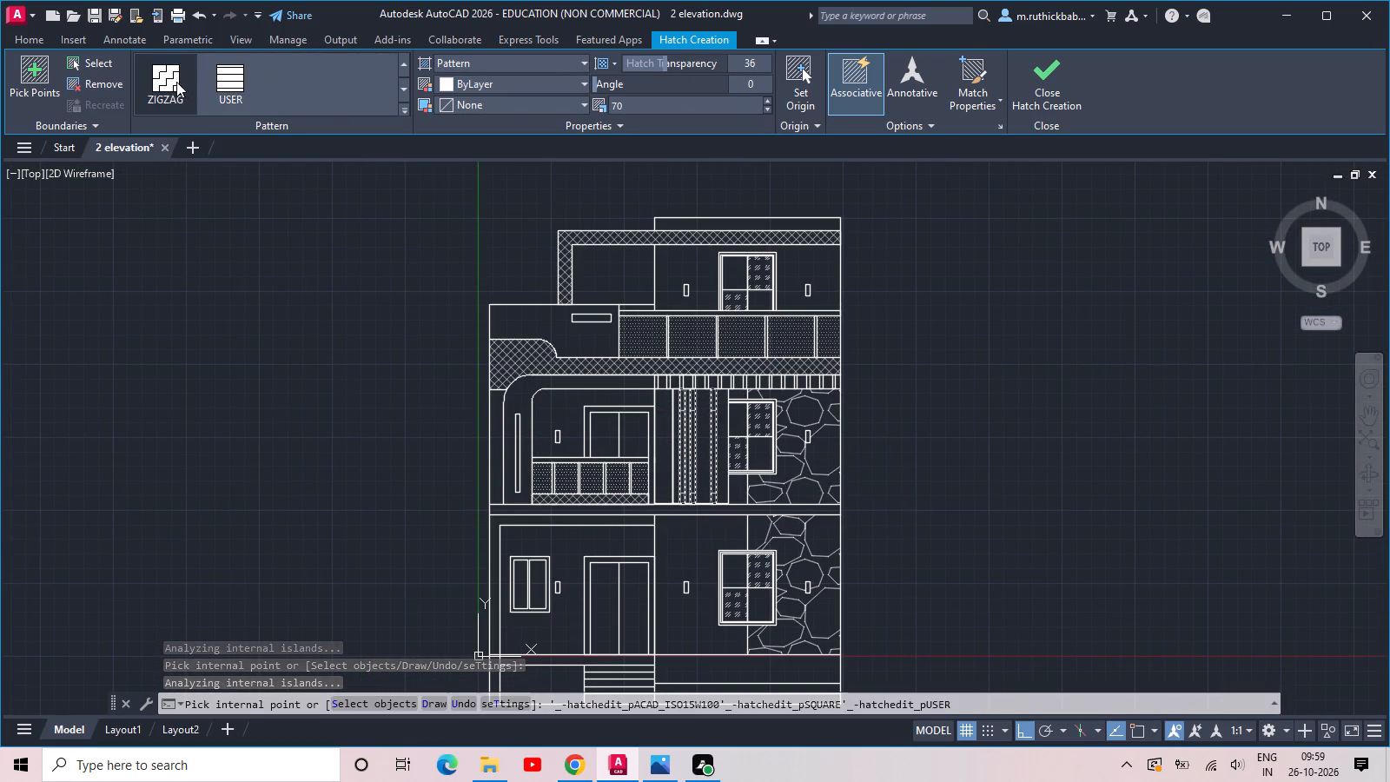
{"action": "scroll", "coordinate": [167, 82], "scroll_direction": "up", "scroll_amount": 3}
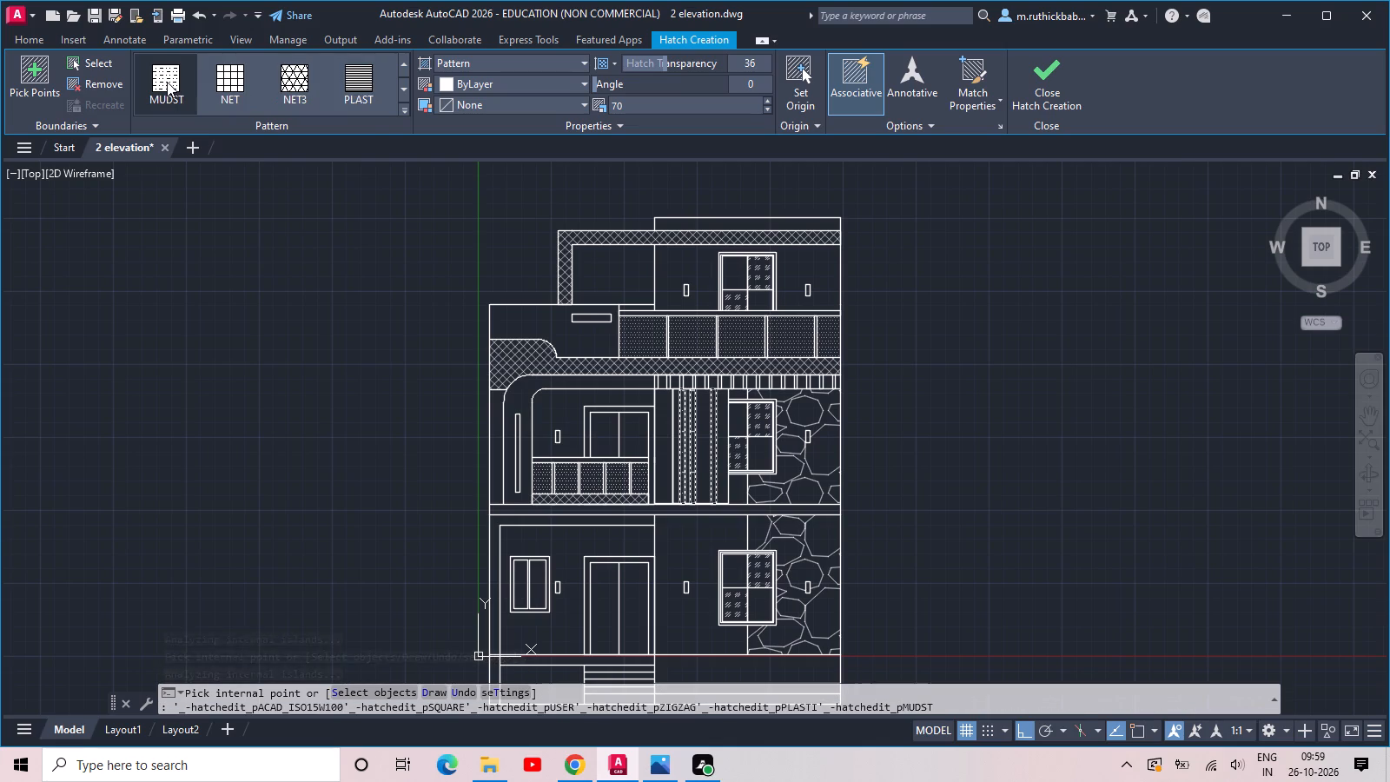
{"action": "scroll", "coordinate": [167, 82], "scroll_direction": "up", "scroll_amount": 3}
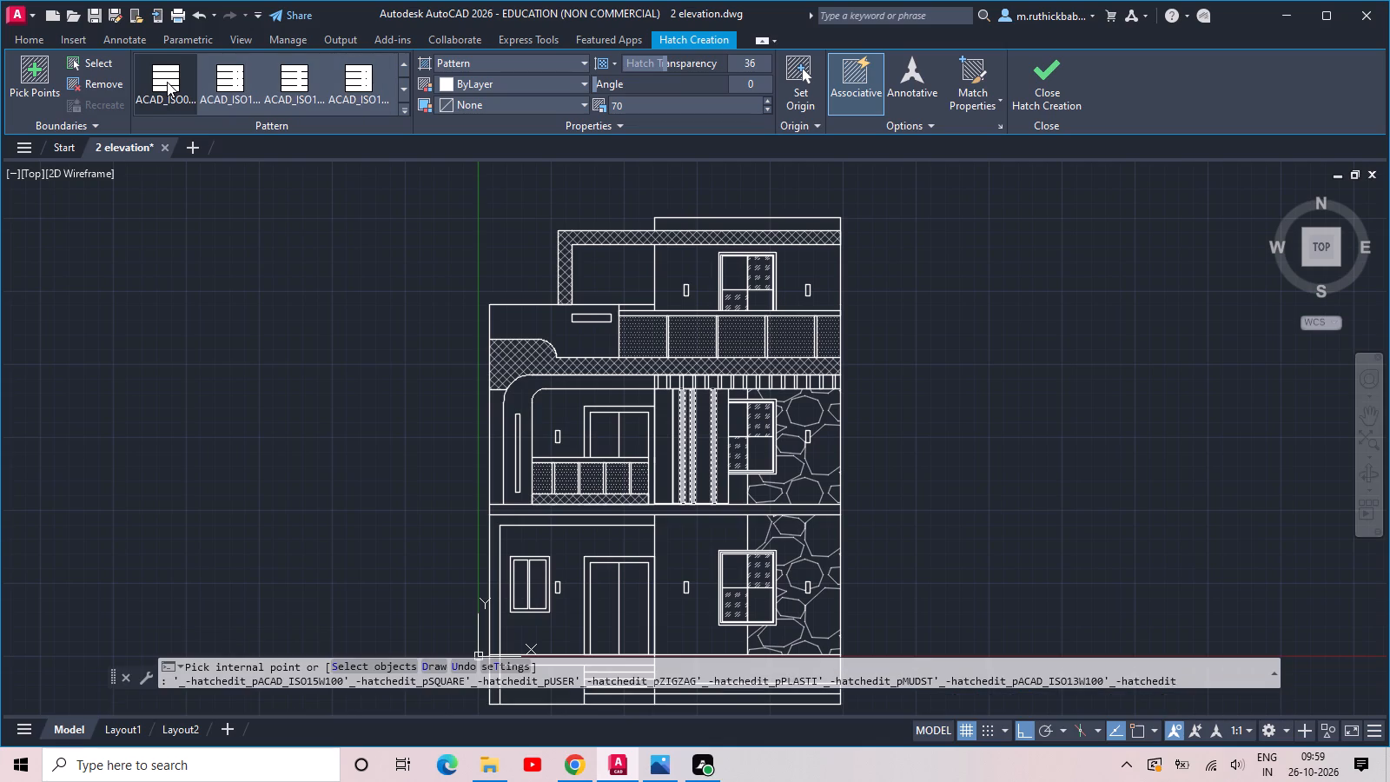
{"action": "scroll", "coordinate": [167, 82], "scroll_direction": "up", "scroll_amount": 3}
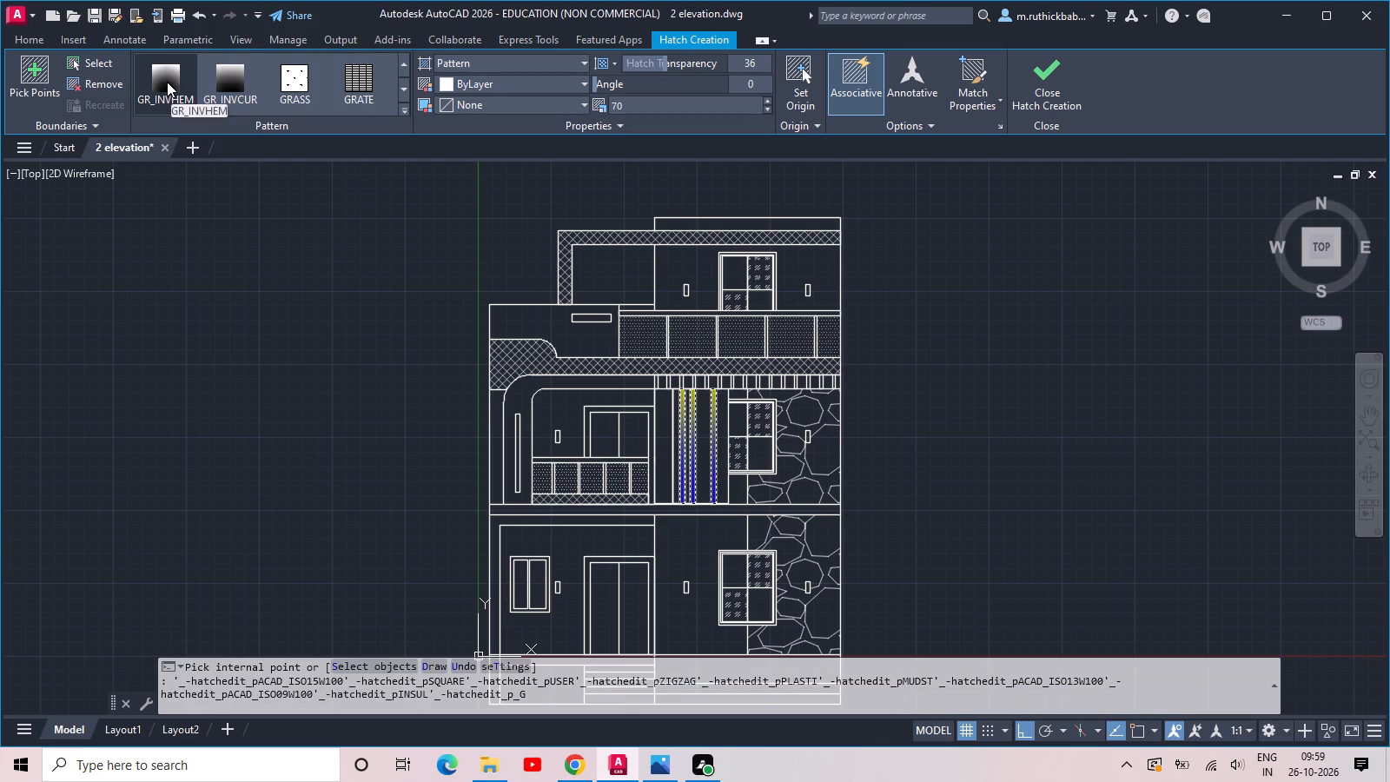
{"action": "scroll", "coordinate": [167, 82], "scroll_direction": "up", "scroll_amount": 2}
{"action": "scroll", "coordinate": [167, 82], "scroll_direction": "down", "scroll_amount": 2}
{"action": "scroll", "coordinate": [167, 82], "scroll_direction": "up", "scroll_amount": 1}
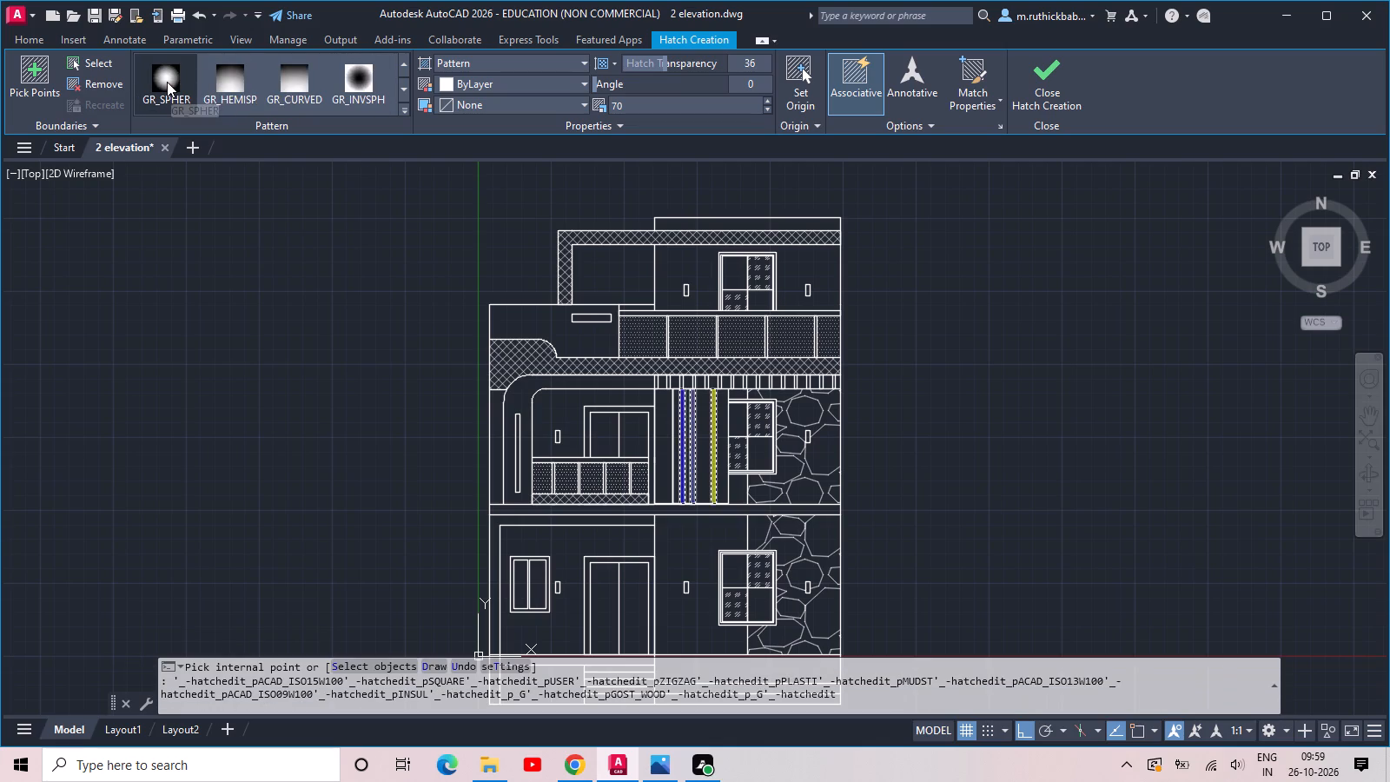
{"action": "left_click", "coordinate": [167, 82]}
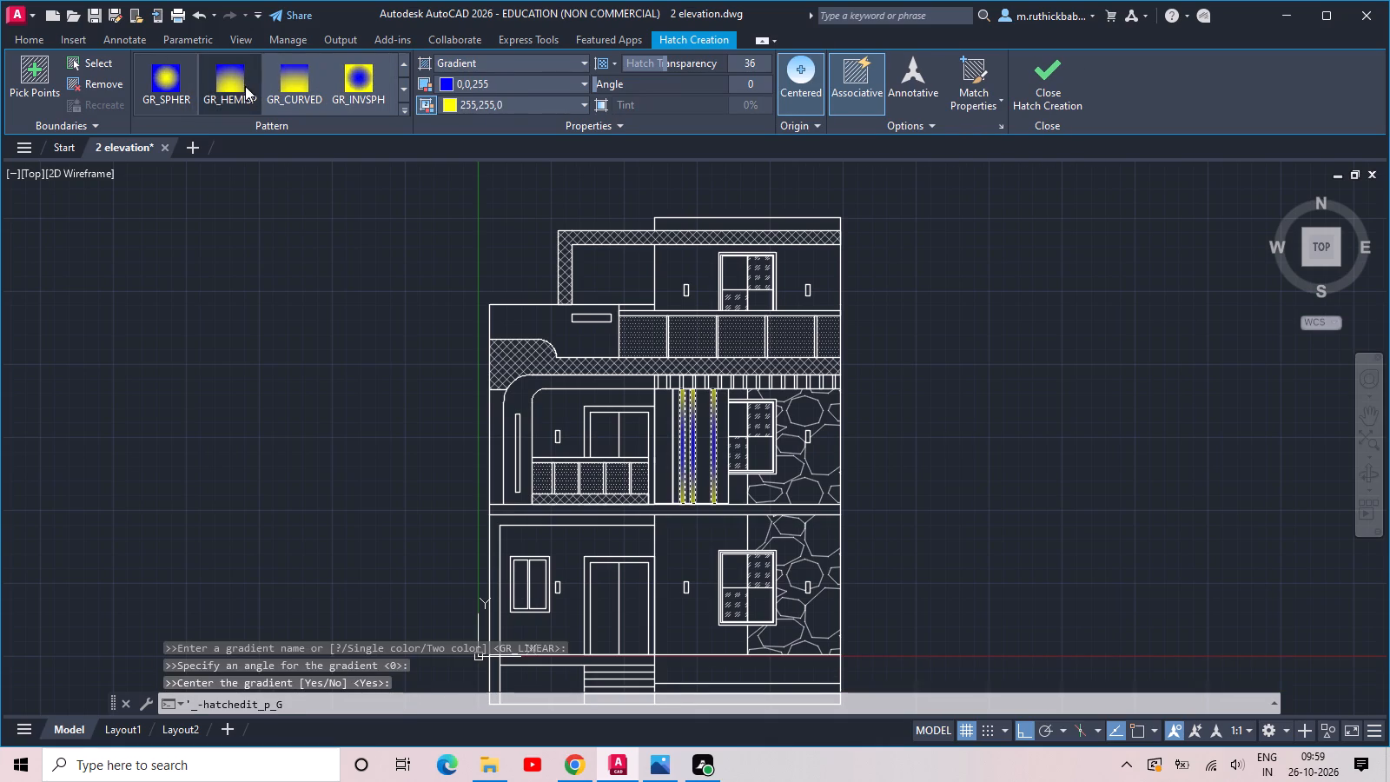
{"action": "left_click", "coordinate": [308, 82]}
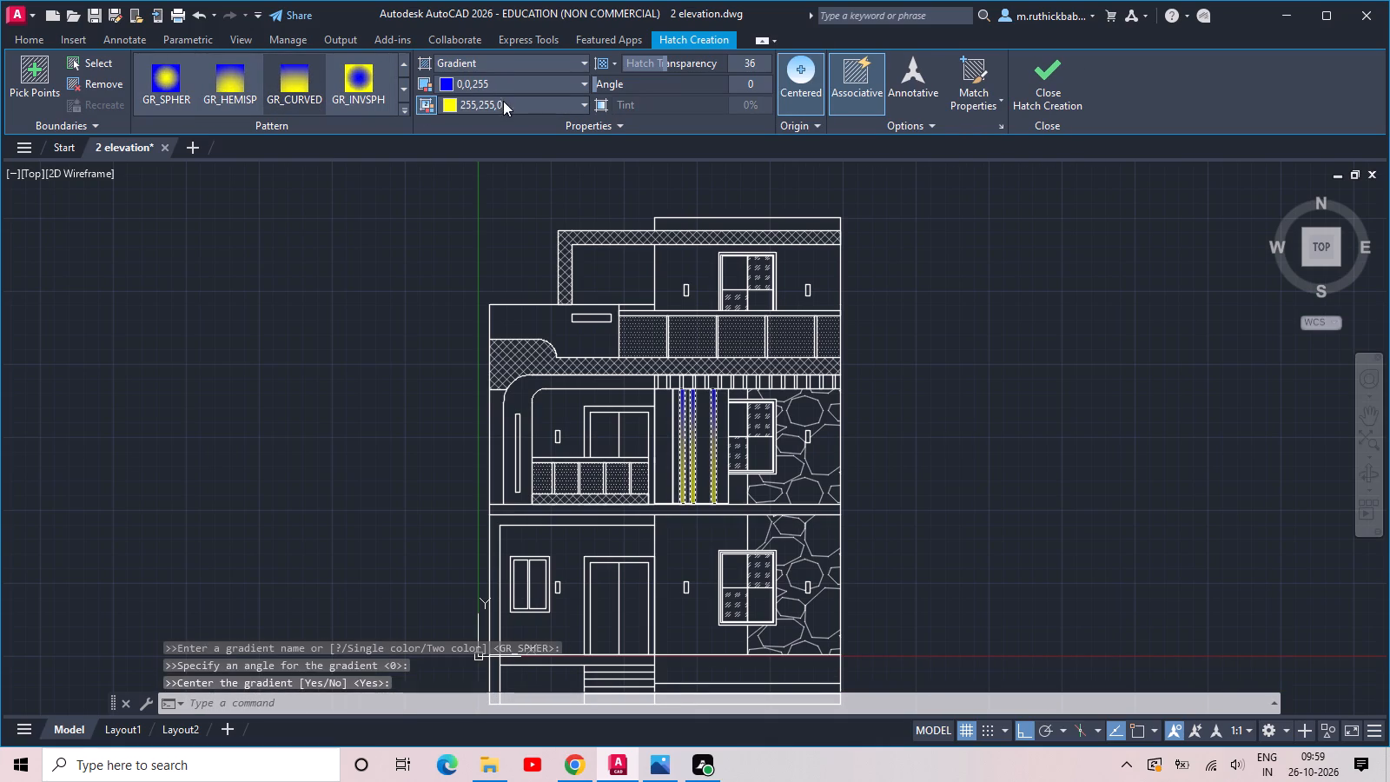
Colour the strips' gradient 94,103,175 and 169,83,160, keep the GR_CURVED style and finish the hatch.
{"action": "left_click", "coordinate": [503, 76]}
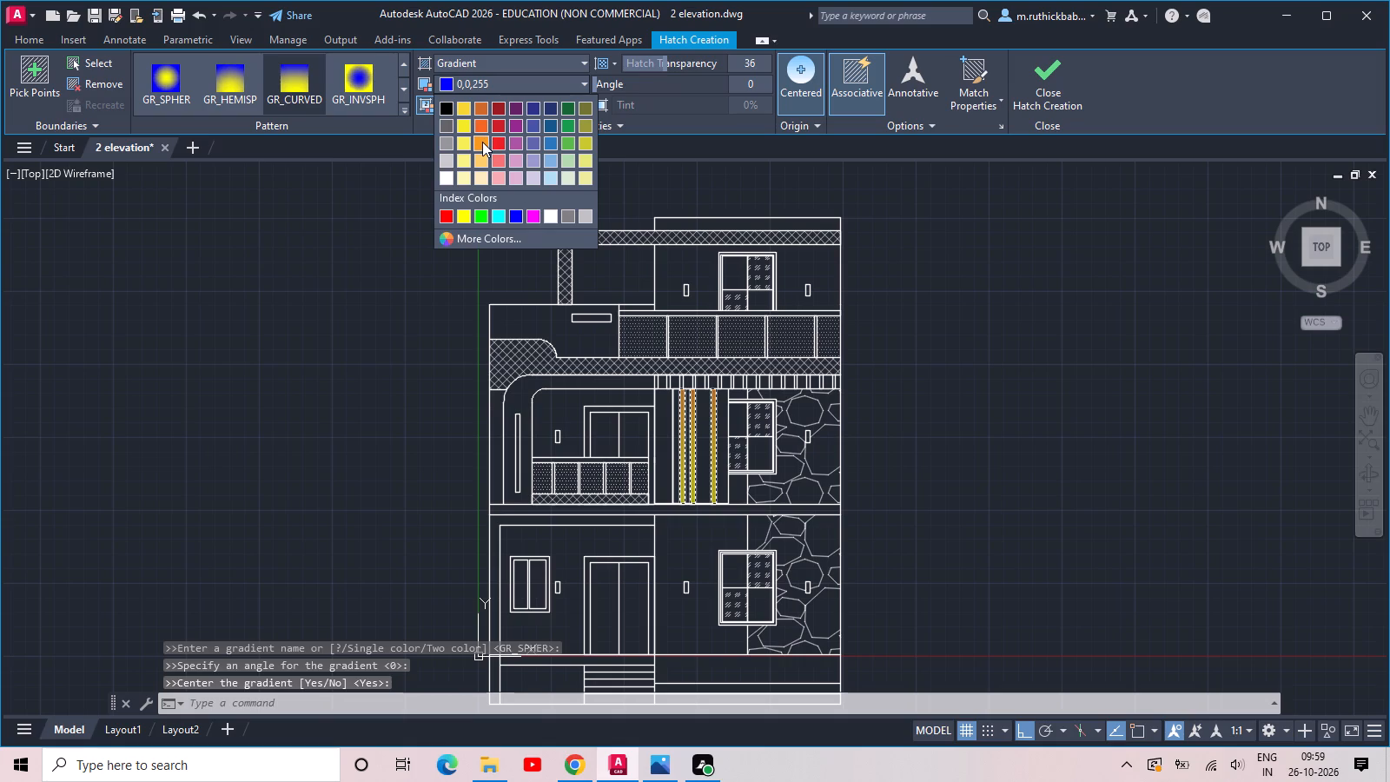
{"action": "left_click", "coordinate": [535, 142]}
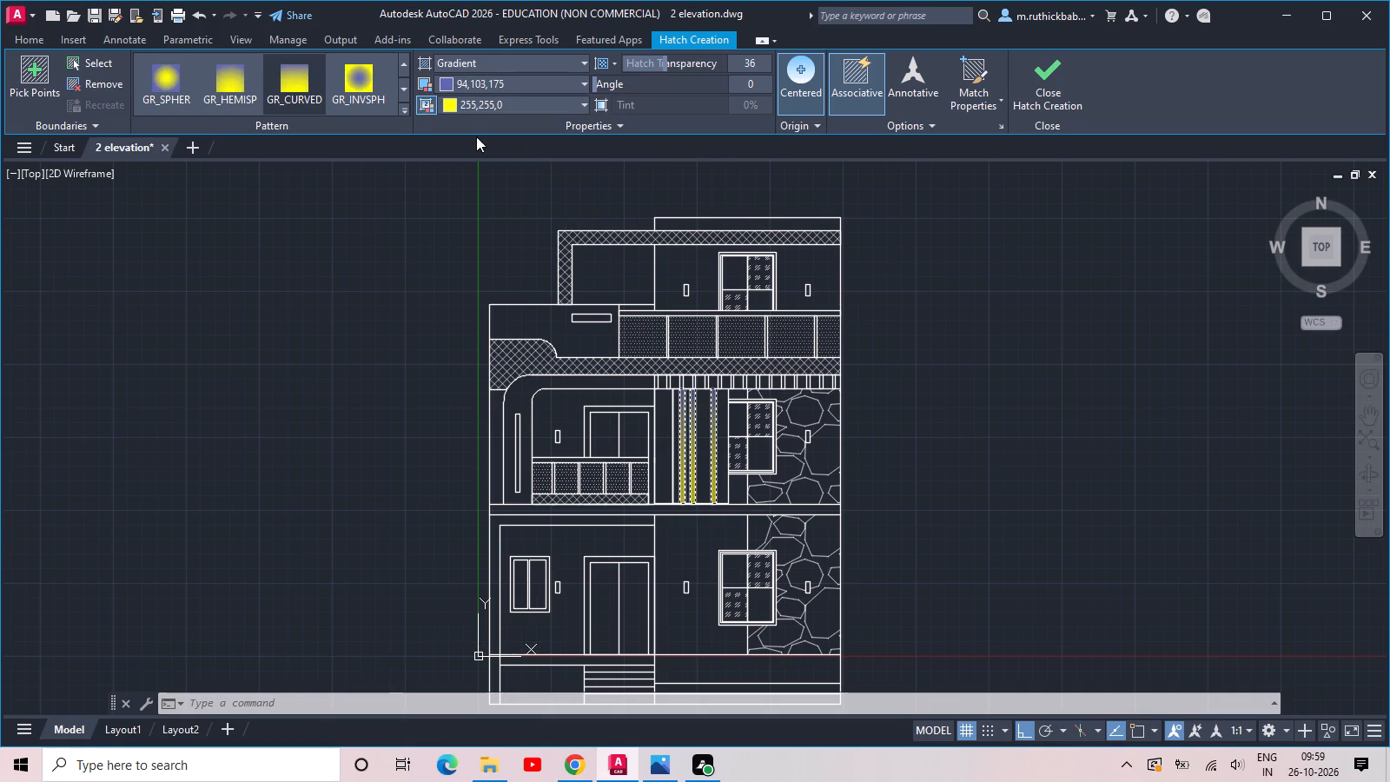
{"action": "left_click", "coordinate": [473, 102]}
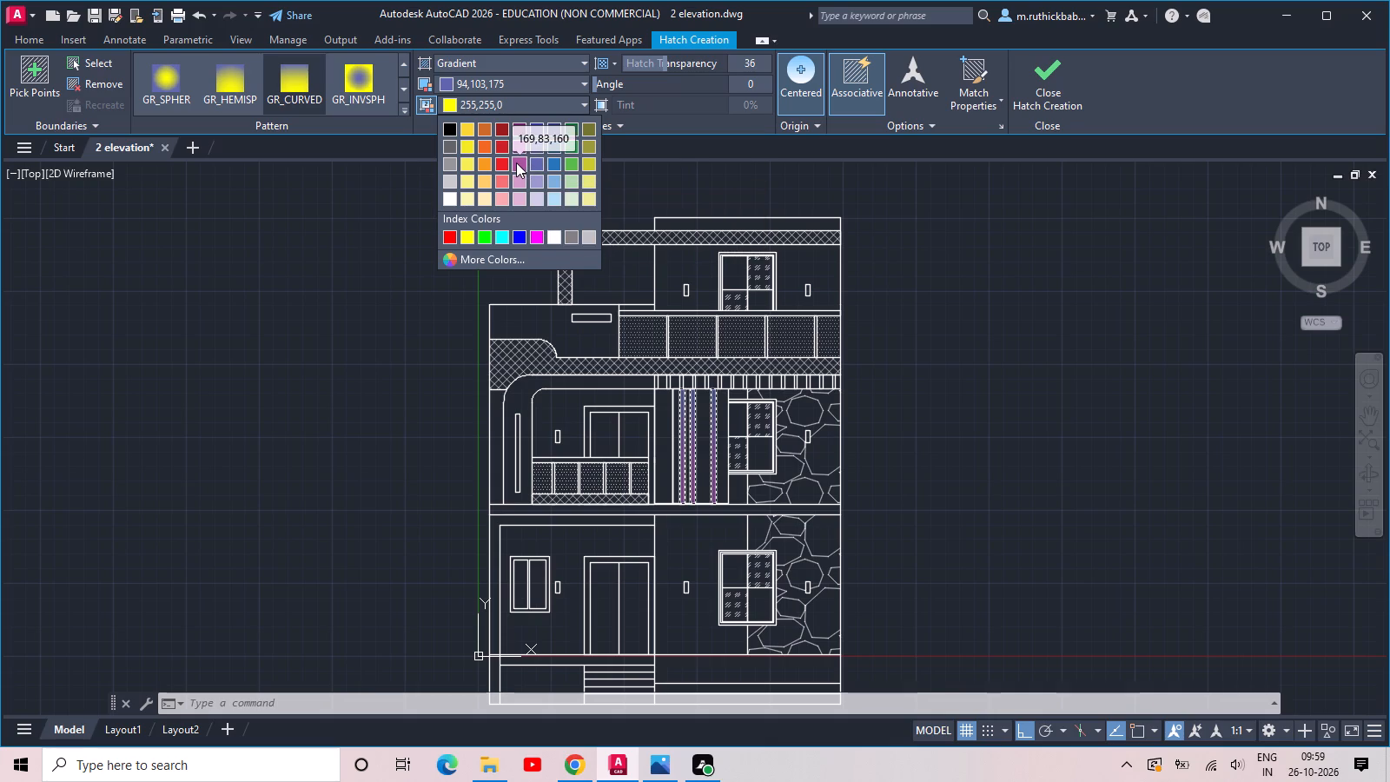
{"action": "left_click", "coordinate": [516, 162]}
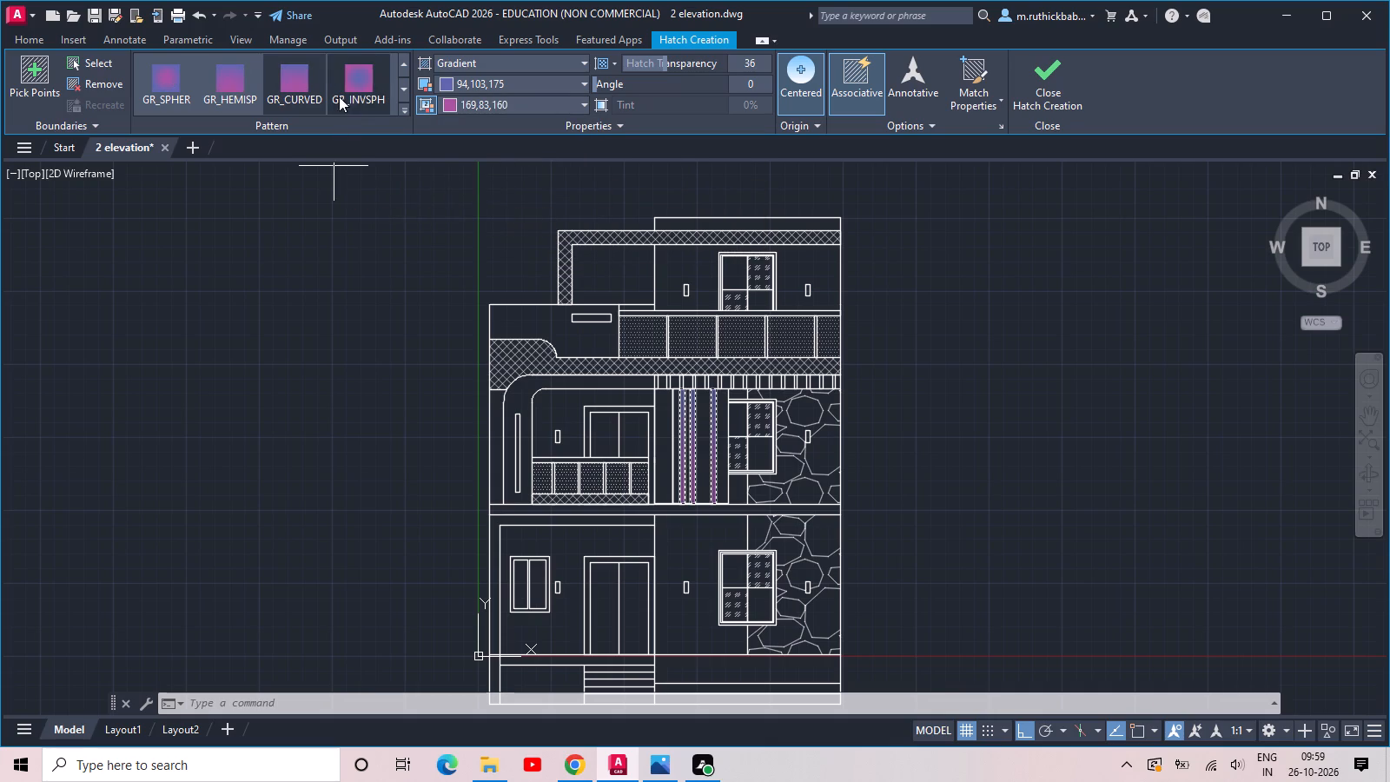
{"action": "left_click", "coordinate": [363, 87]}
{"action": "left_click", "coordinate": [297, 88]}
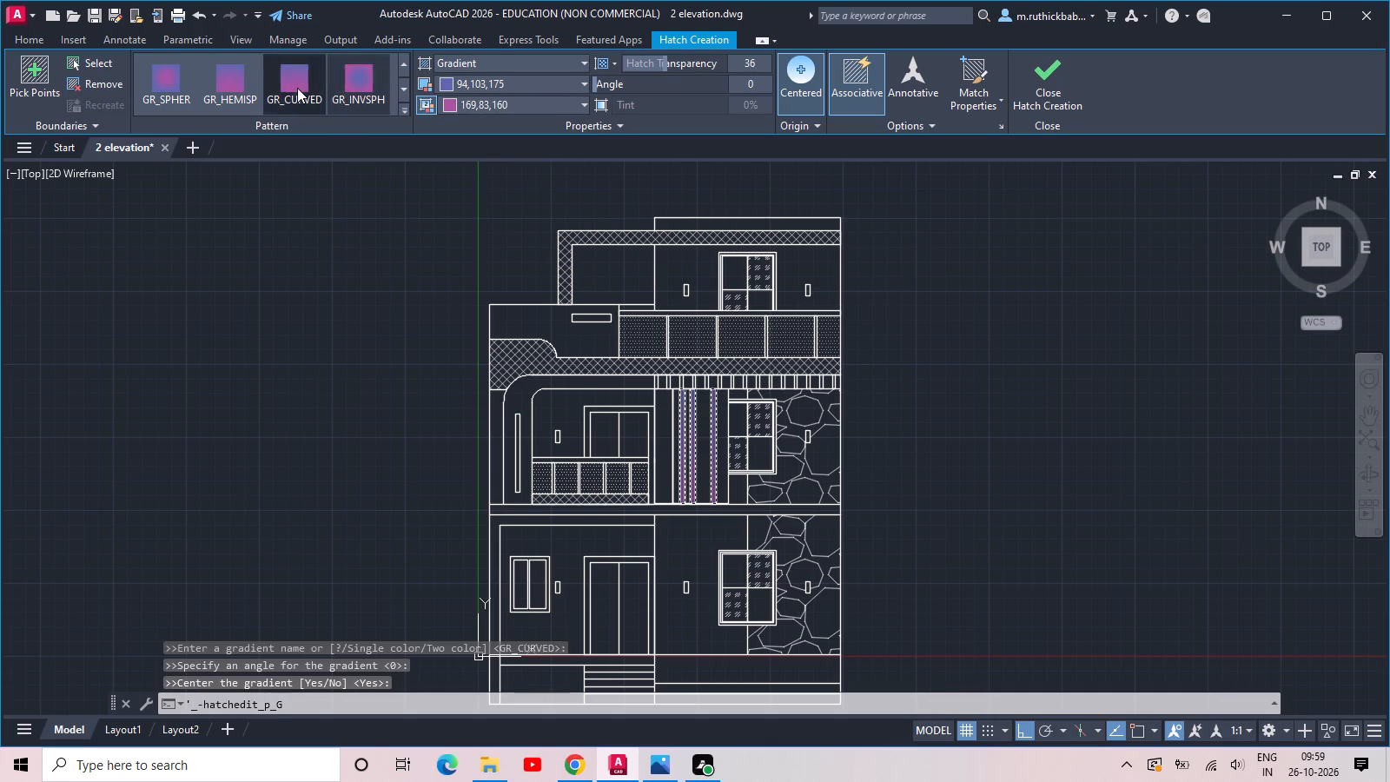
{"action": "left_click", "coordinate": [1039, 92]}
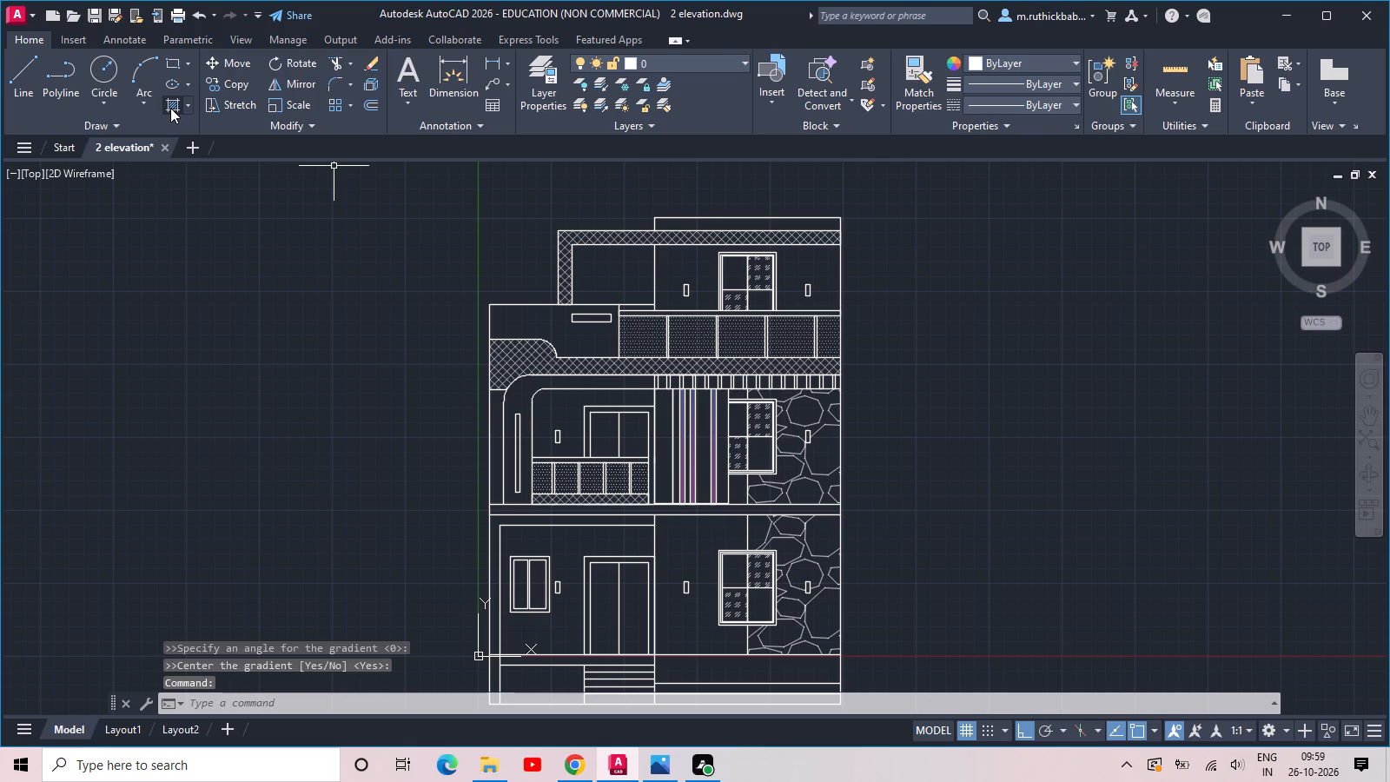
Hatch the parapet wall beside the upper railing, around its small horizontal slot, with the GR_INVCUR gradient.
{"action": "left_click", "coordinate": [169, 107]}
{"action": "scroll", "coordinate": [193, 78], "scroll_direction": "down", "scroll_amount": 10}
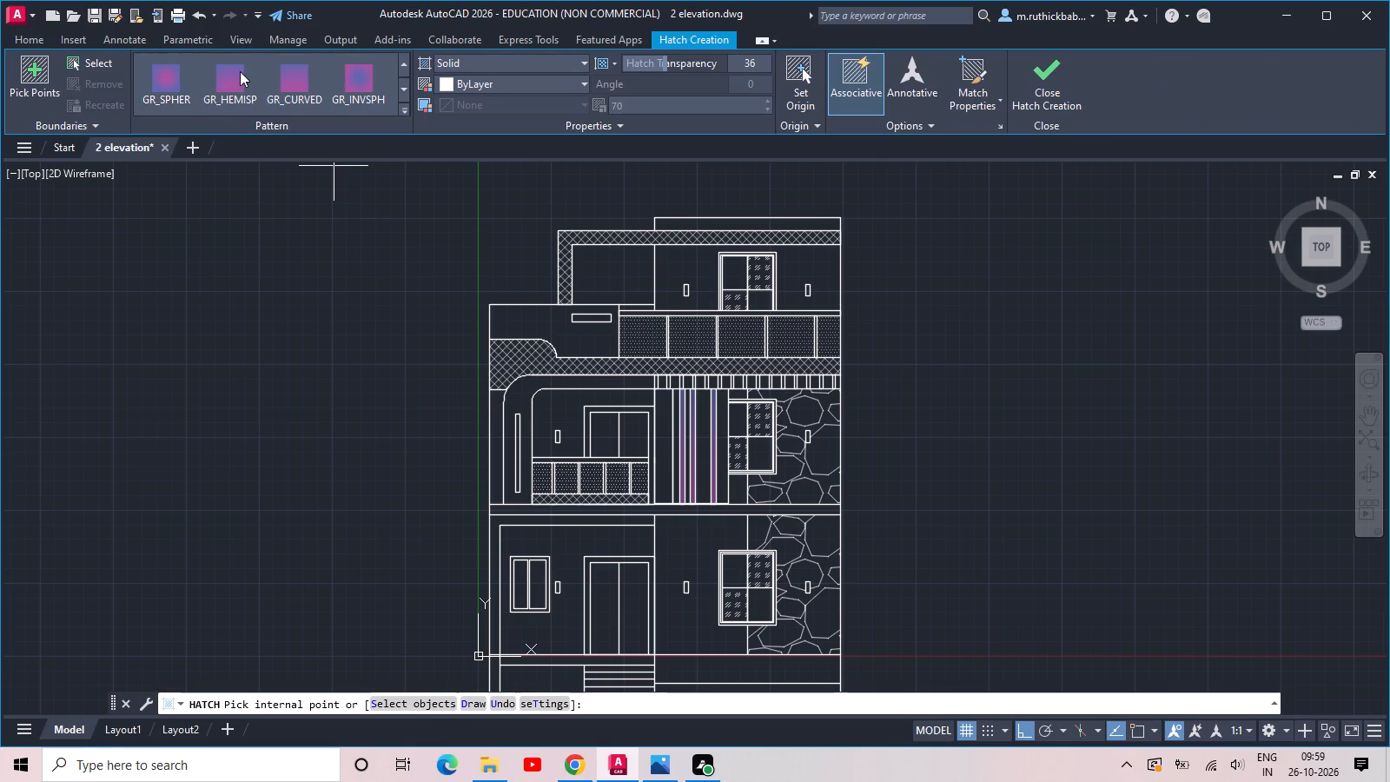
{"action": "scroll", "coordinate": [235, 69], "scroll_direction": "down", "scroll_amount": 1}
{"action": "left_click", "coordinate": [222, 80]}
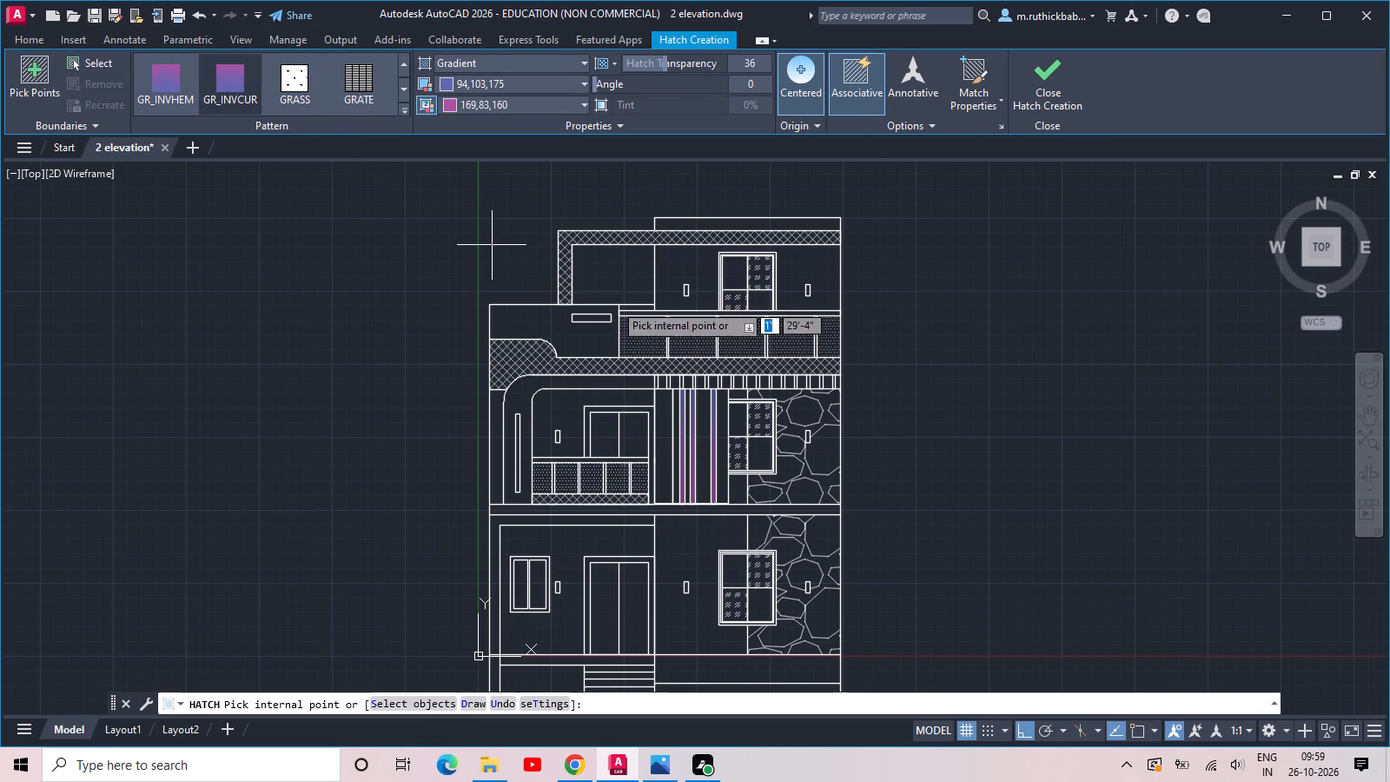
{"action": "left_click", "coordinate": [584, 339]}
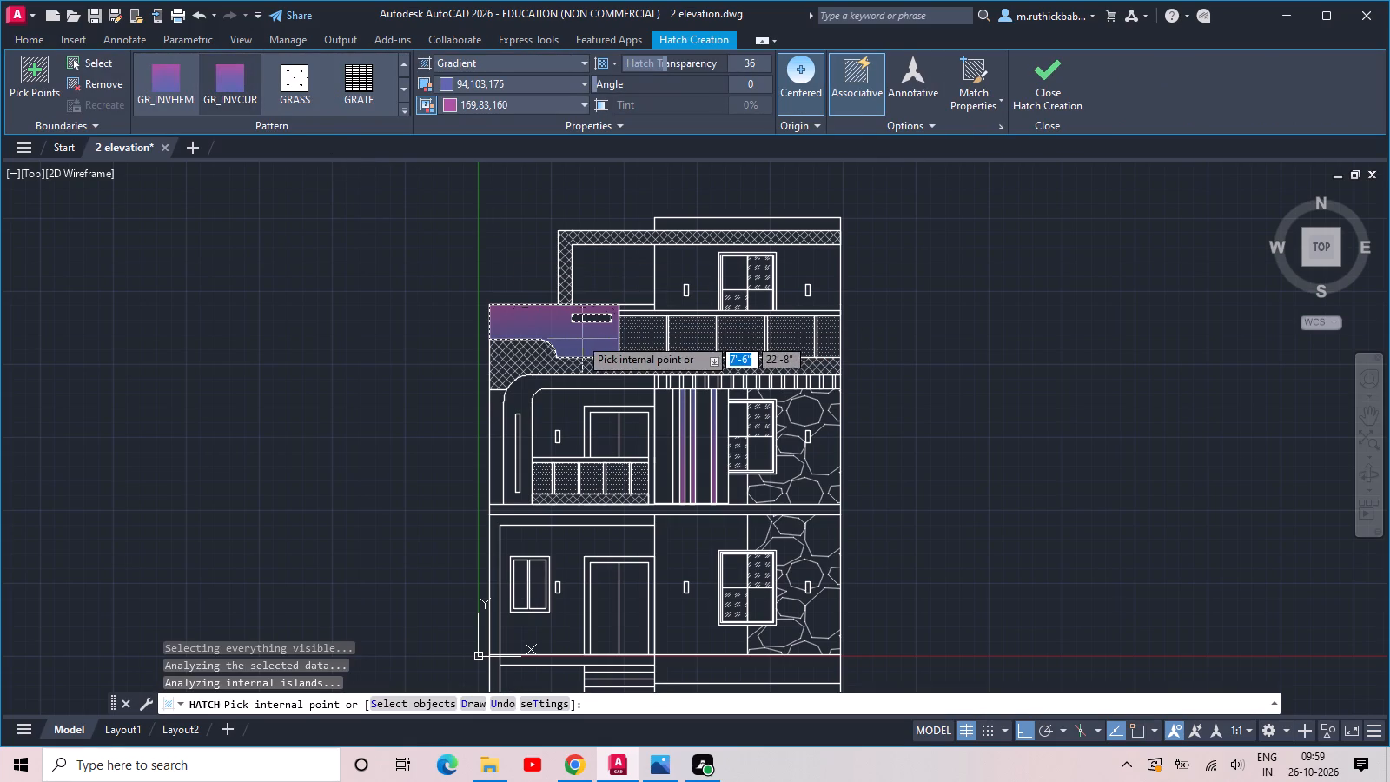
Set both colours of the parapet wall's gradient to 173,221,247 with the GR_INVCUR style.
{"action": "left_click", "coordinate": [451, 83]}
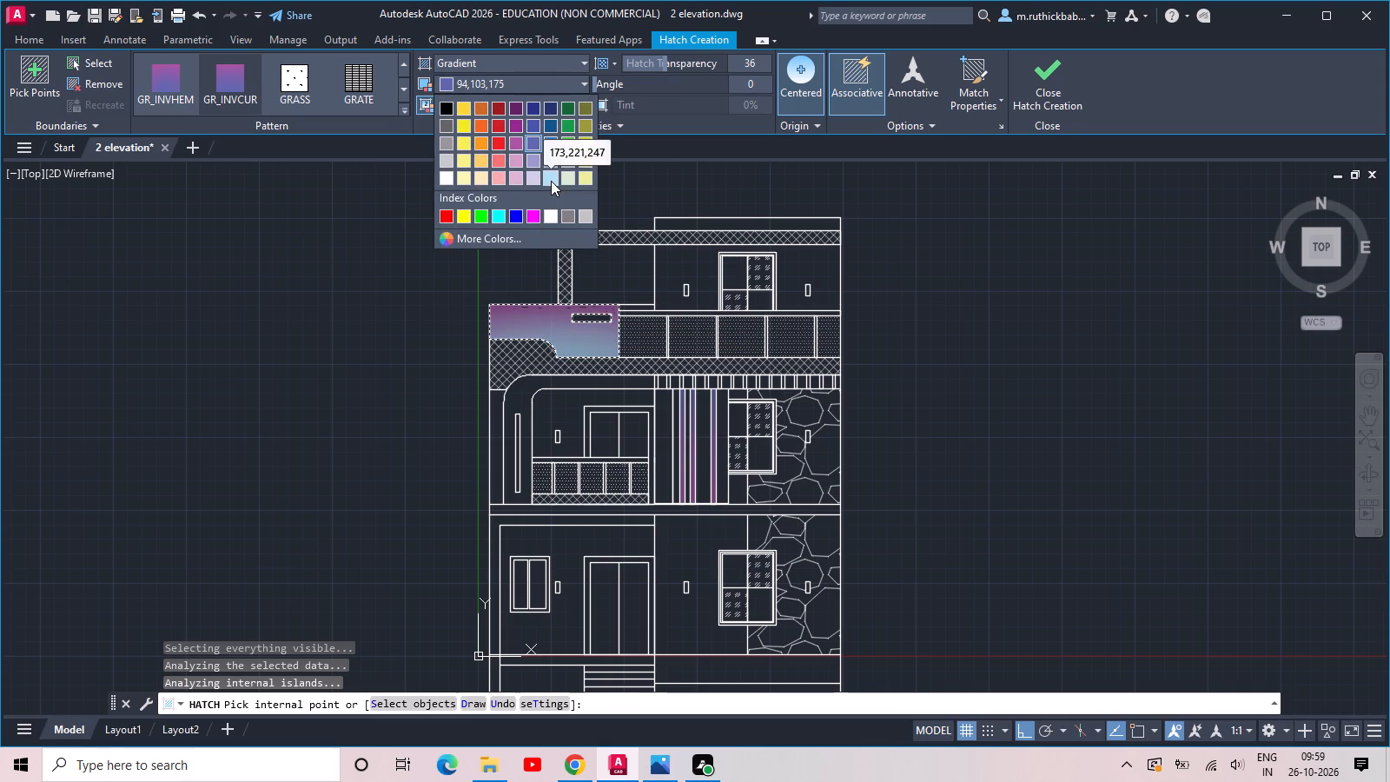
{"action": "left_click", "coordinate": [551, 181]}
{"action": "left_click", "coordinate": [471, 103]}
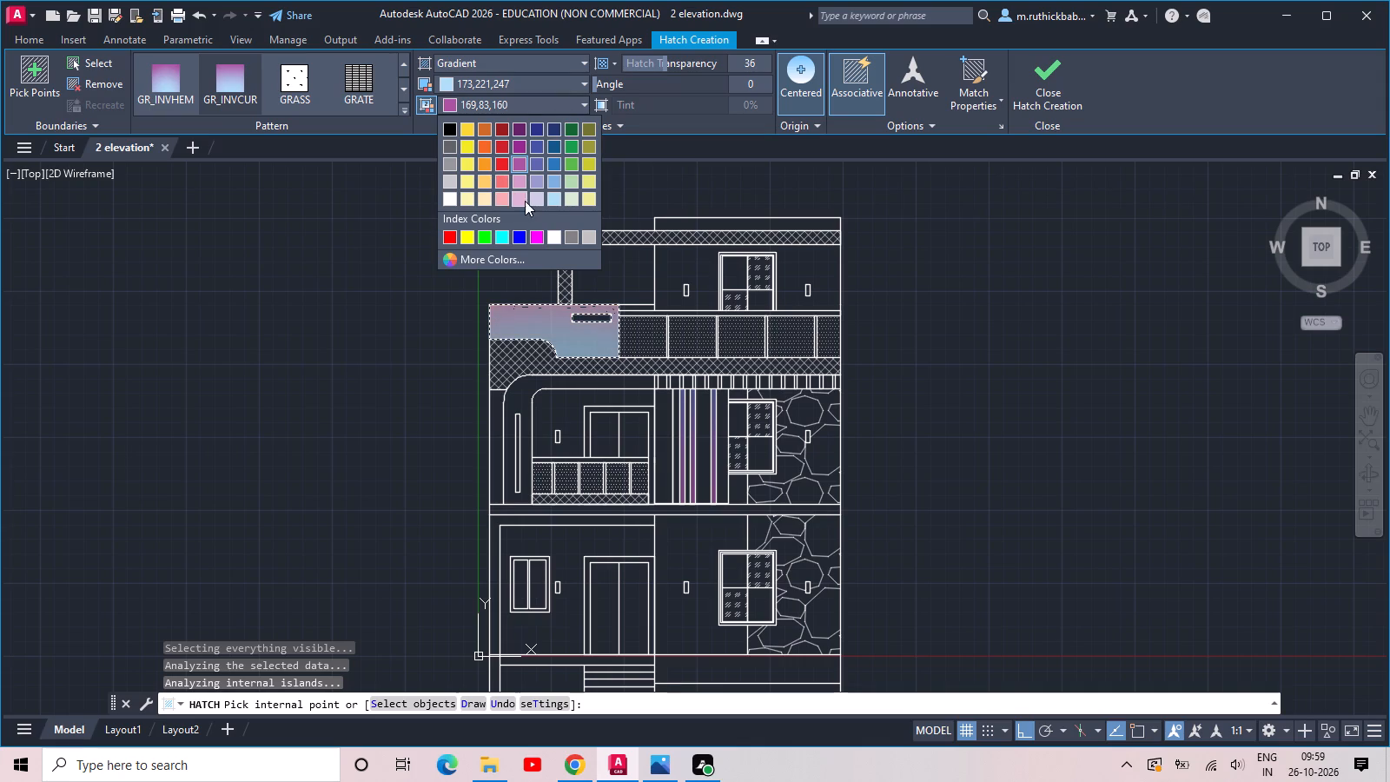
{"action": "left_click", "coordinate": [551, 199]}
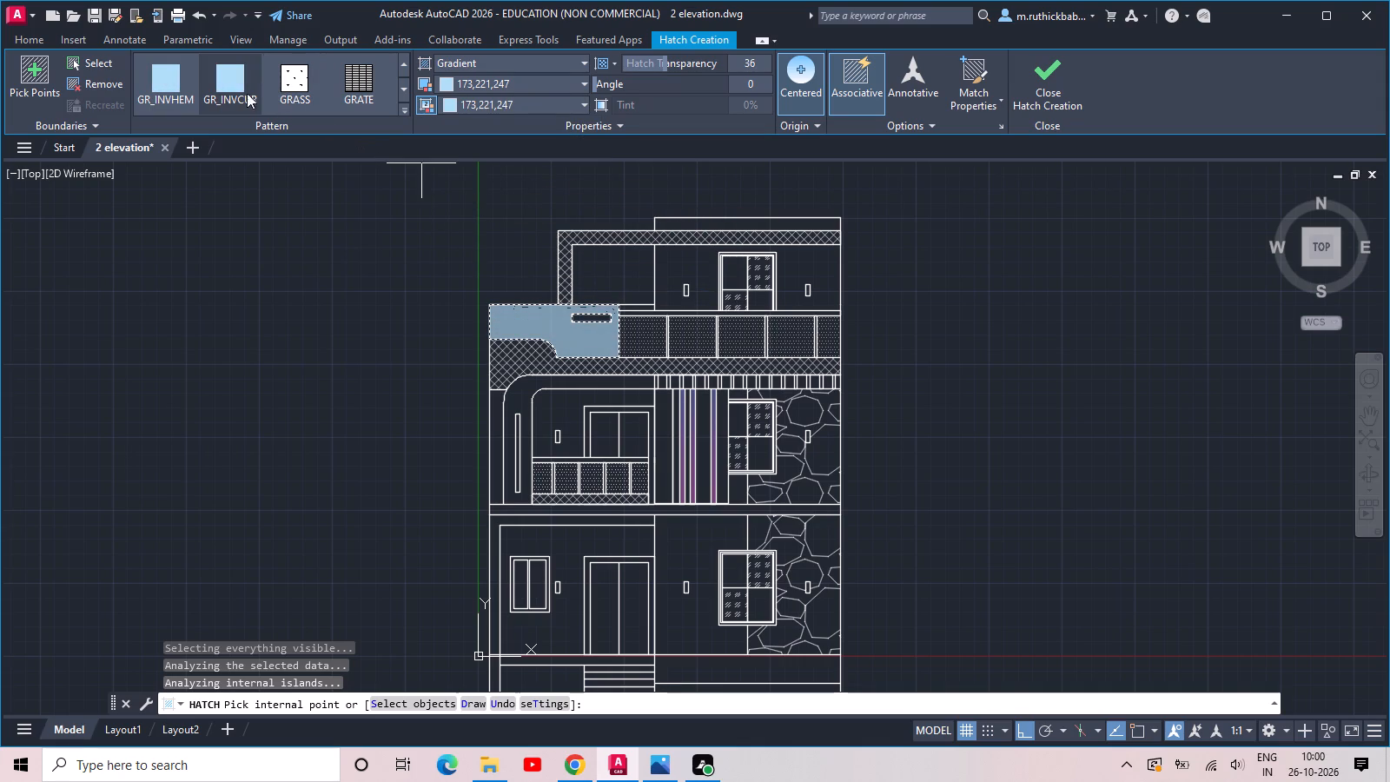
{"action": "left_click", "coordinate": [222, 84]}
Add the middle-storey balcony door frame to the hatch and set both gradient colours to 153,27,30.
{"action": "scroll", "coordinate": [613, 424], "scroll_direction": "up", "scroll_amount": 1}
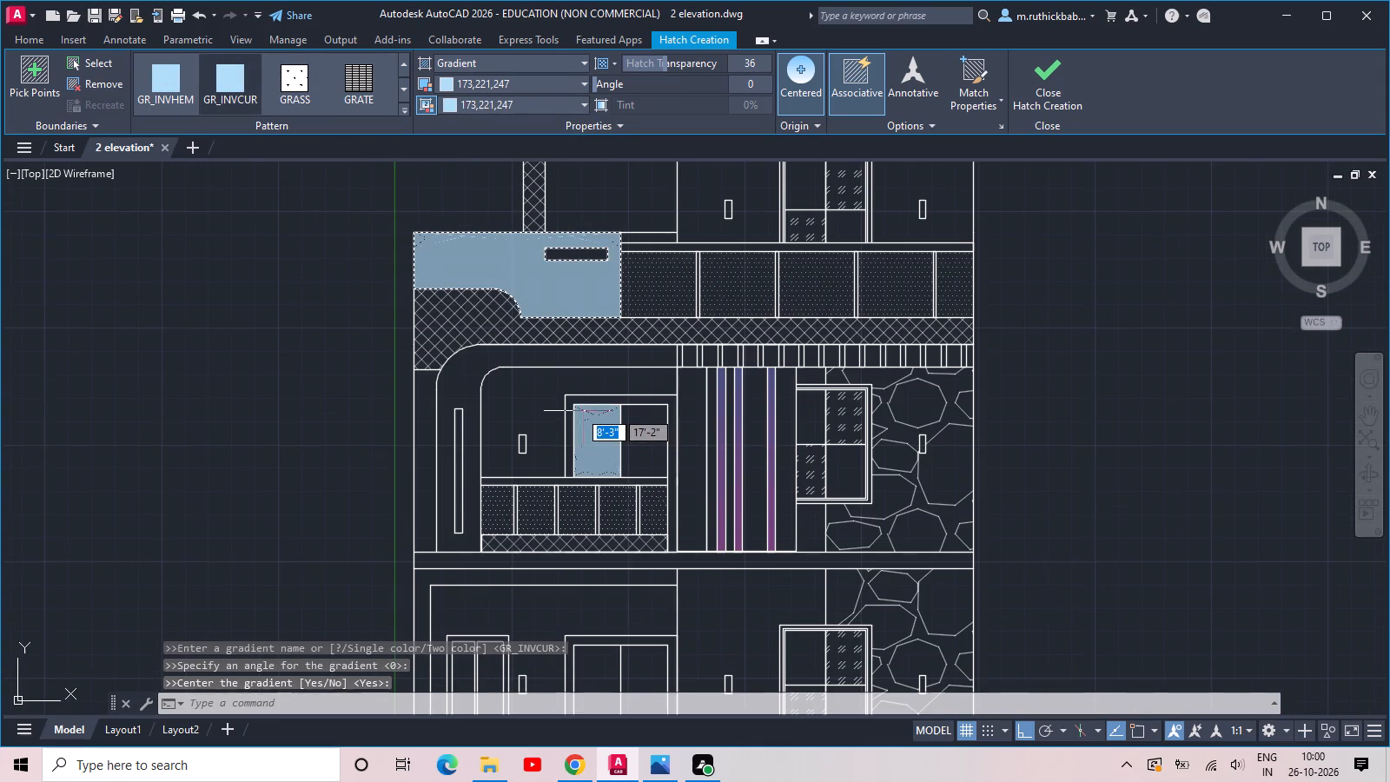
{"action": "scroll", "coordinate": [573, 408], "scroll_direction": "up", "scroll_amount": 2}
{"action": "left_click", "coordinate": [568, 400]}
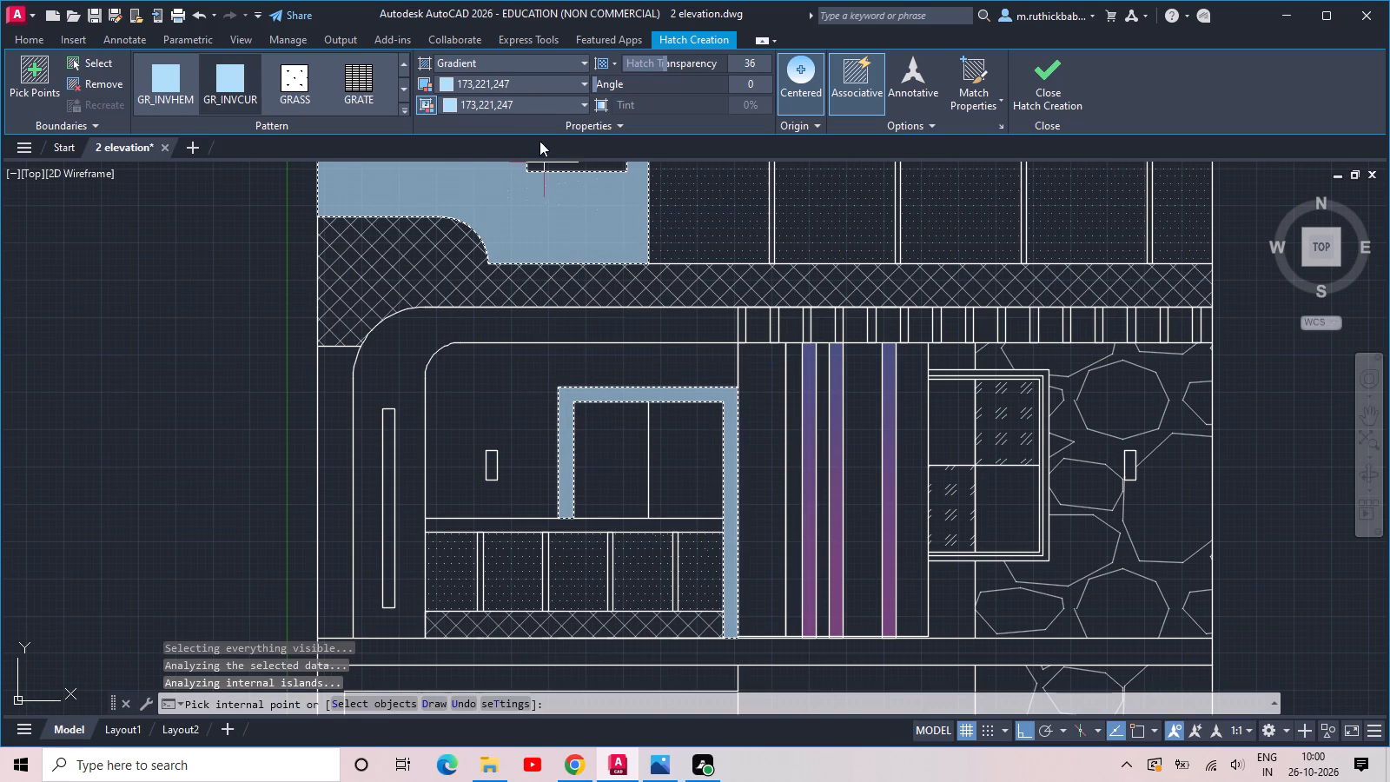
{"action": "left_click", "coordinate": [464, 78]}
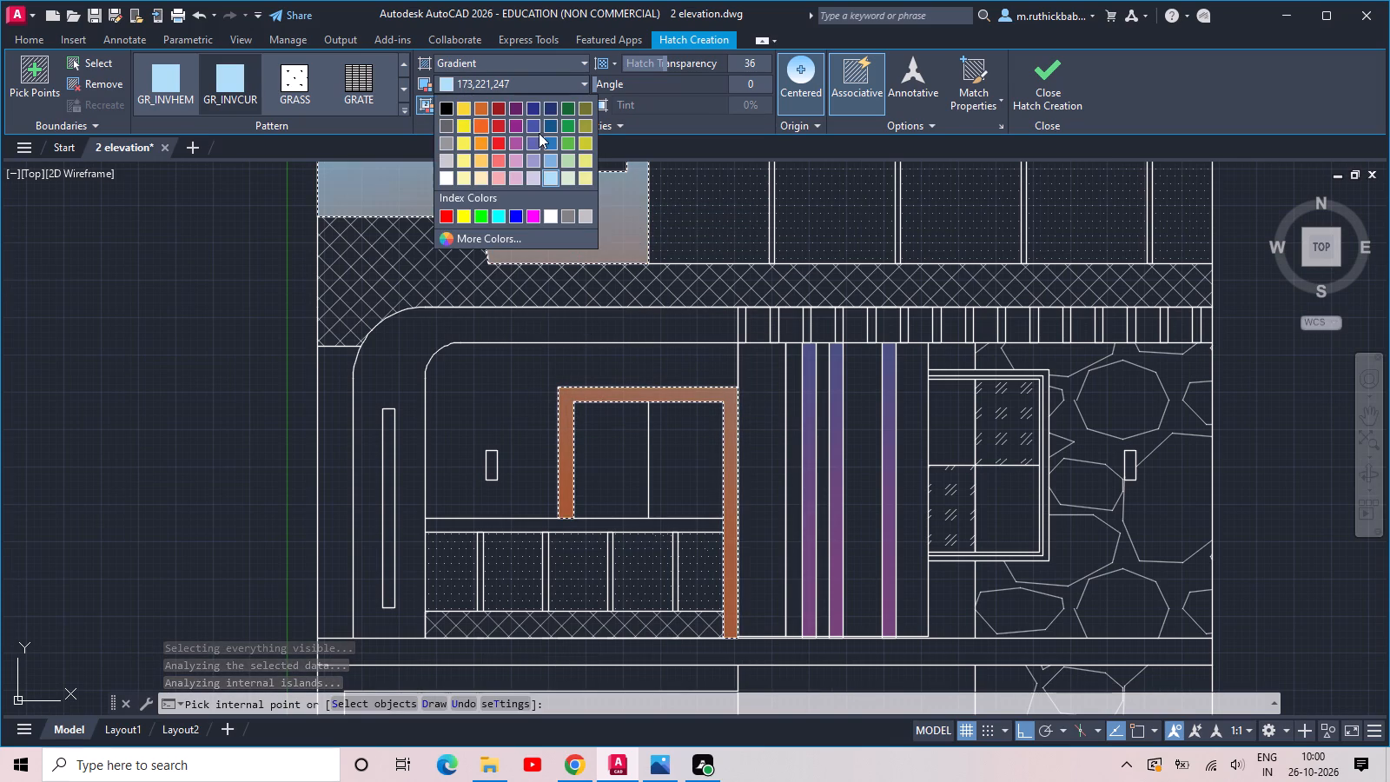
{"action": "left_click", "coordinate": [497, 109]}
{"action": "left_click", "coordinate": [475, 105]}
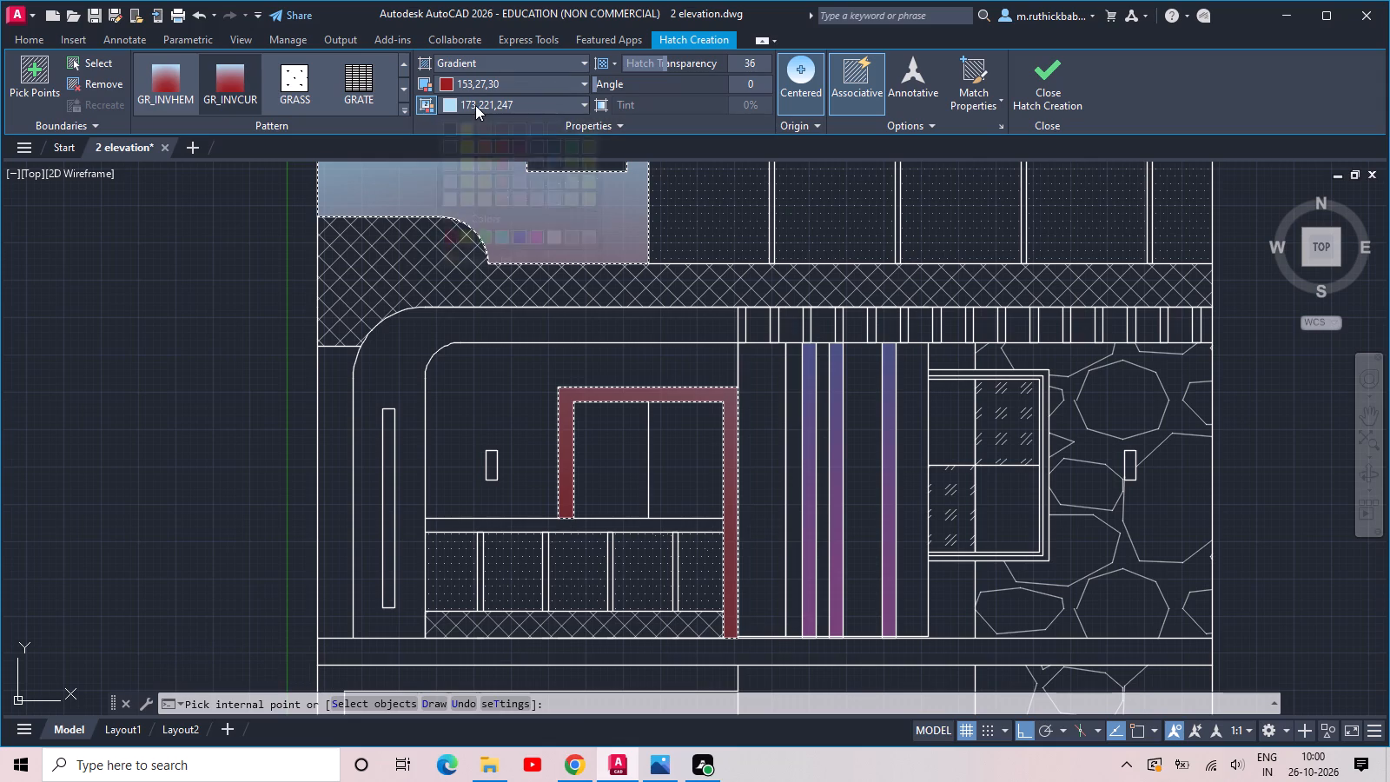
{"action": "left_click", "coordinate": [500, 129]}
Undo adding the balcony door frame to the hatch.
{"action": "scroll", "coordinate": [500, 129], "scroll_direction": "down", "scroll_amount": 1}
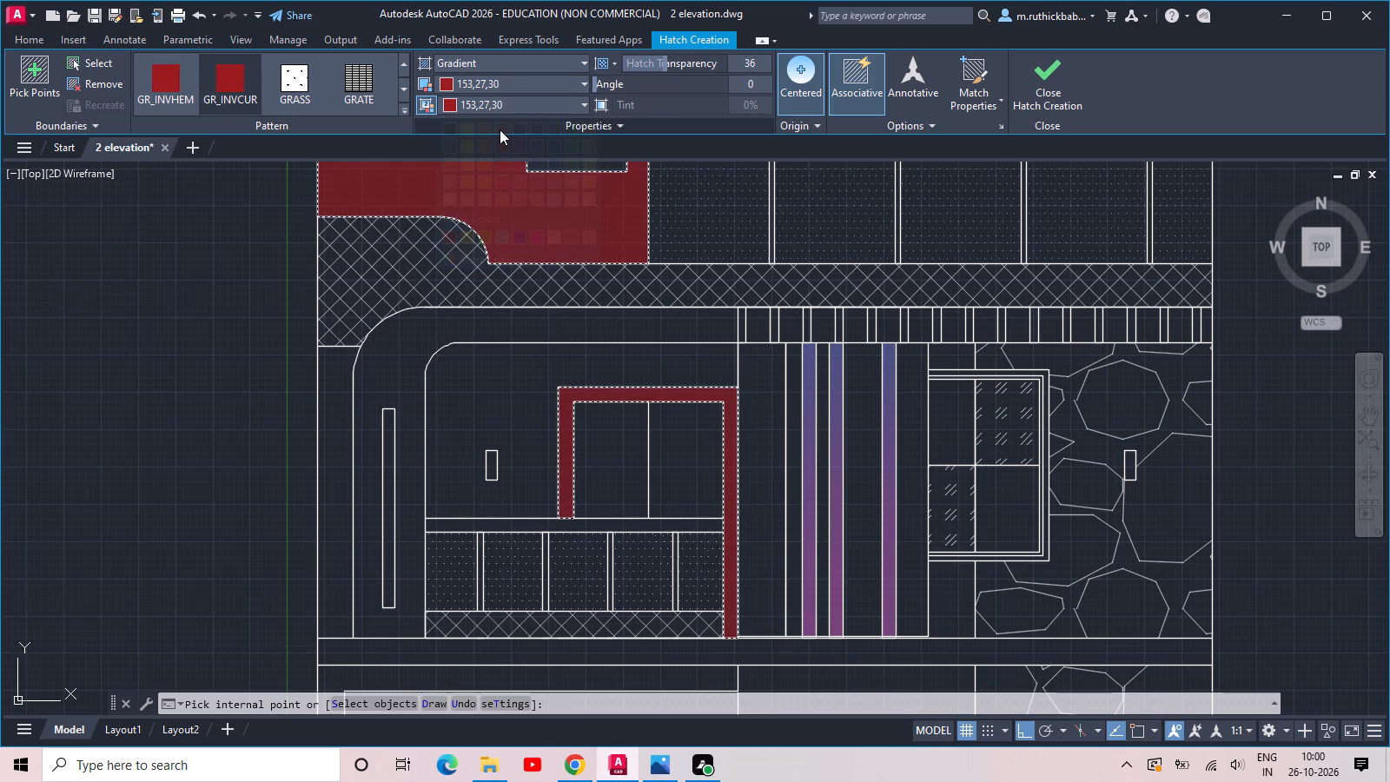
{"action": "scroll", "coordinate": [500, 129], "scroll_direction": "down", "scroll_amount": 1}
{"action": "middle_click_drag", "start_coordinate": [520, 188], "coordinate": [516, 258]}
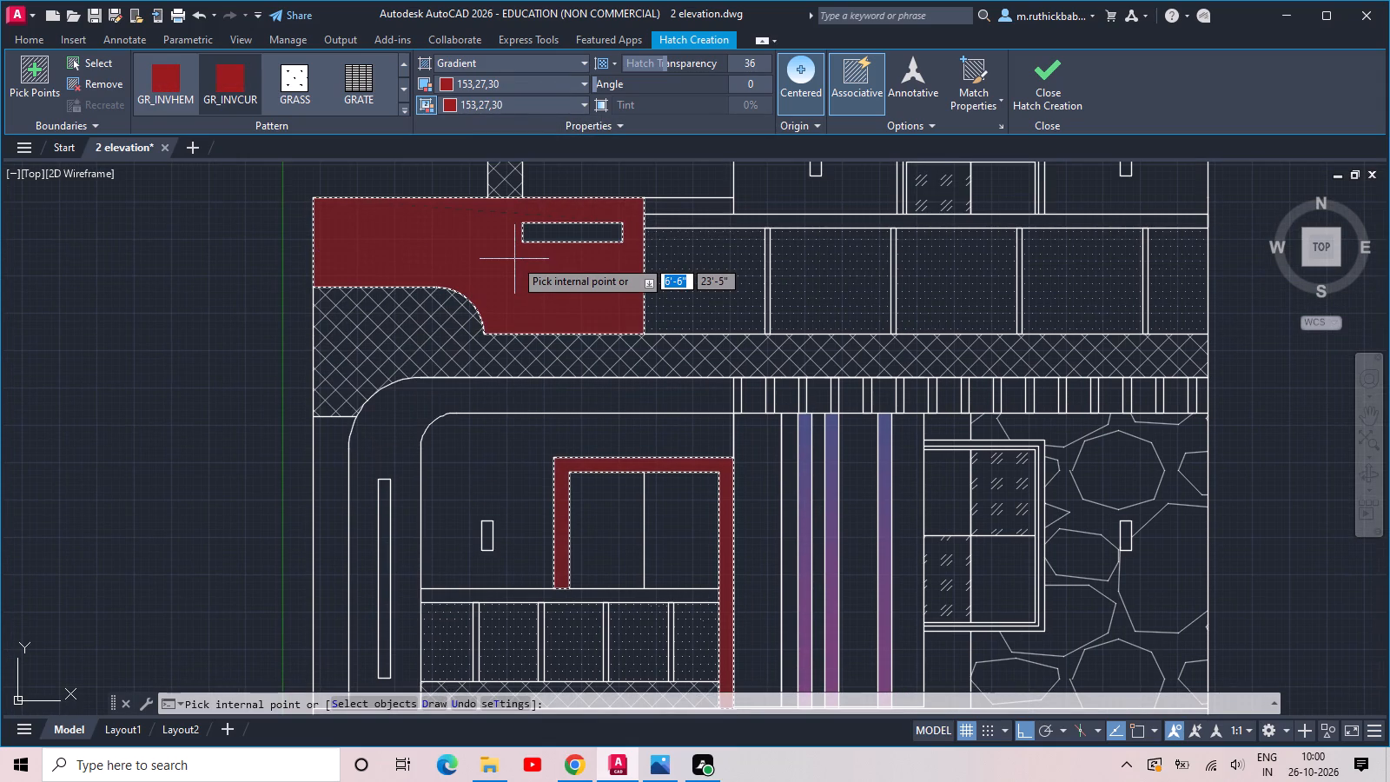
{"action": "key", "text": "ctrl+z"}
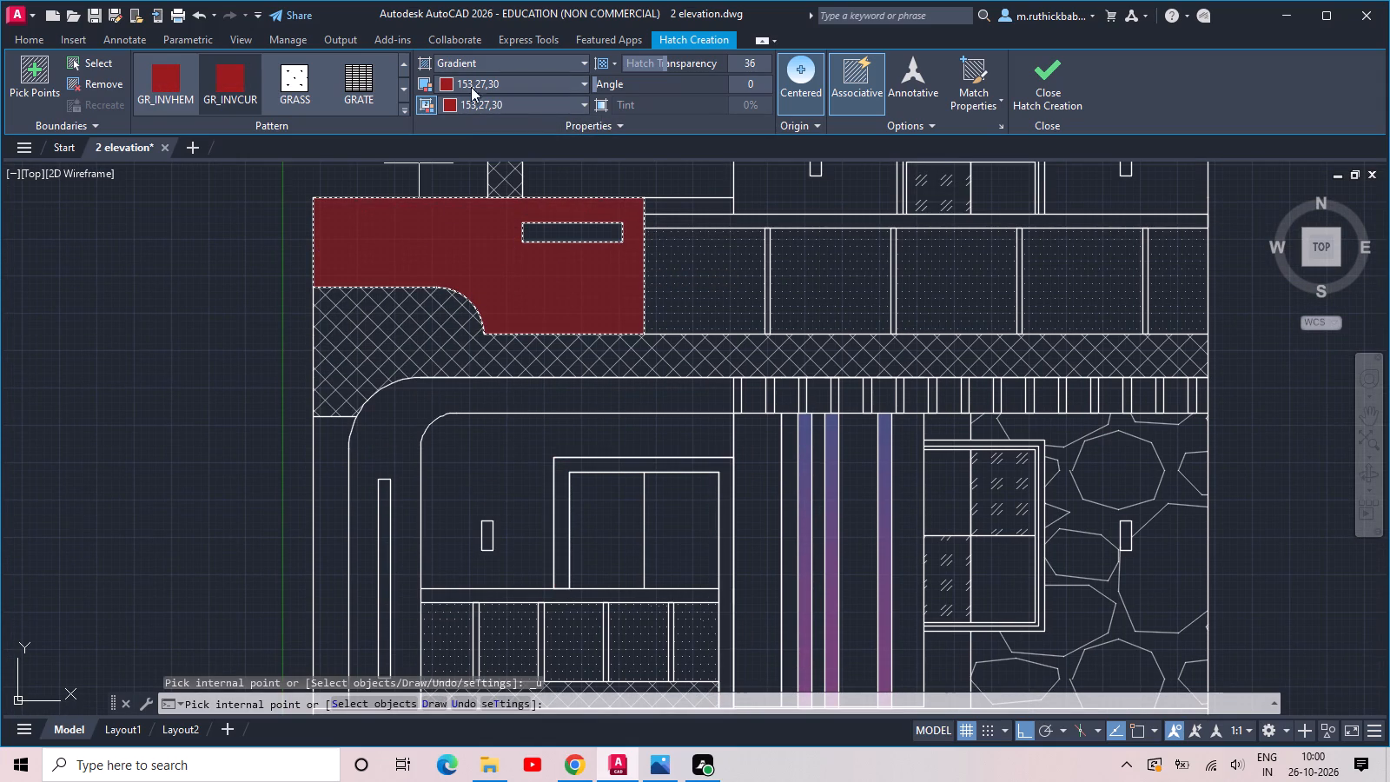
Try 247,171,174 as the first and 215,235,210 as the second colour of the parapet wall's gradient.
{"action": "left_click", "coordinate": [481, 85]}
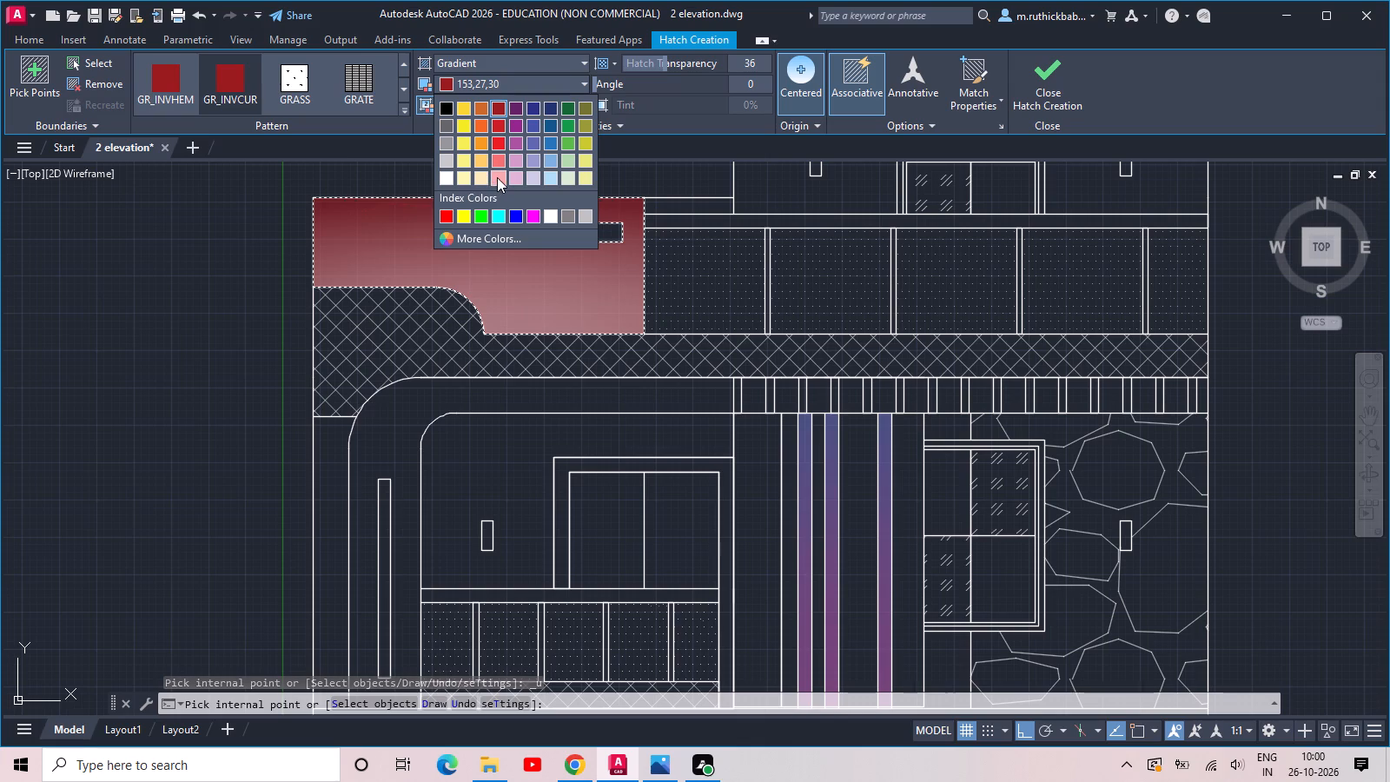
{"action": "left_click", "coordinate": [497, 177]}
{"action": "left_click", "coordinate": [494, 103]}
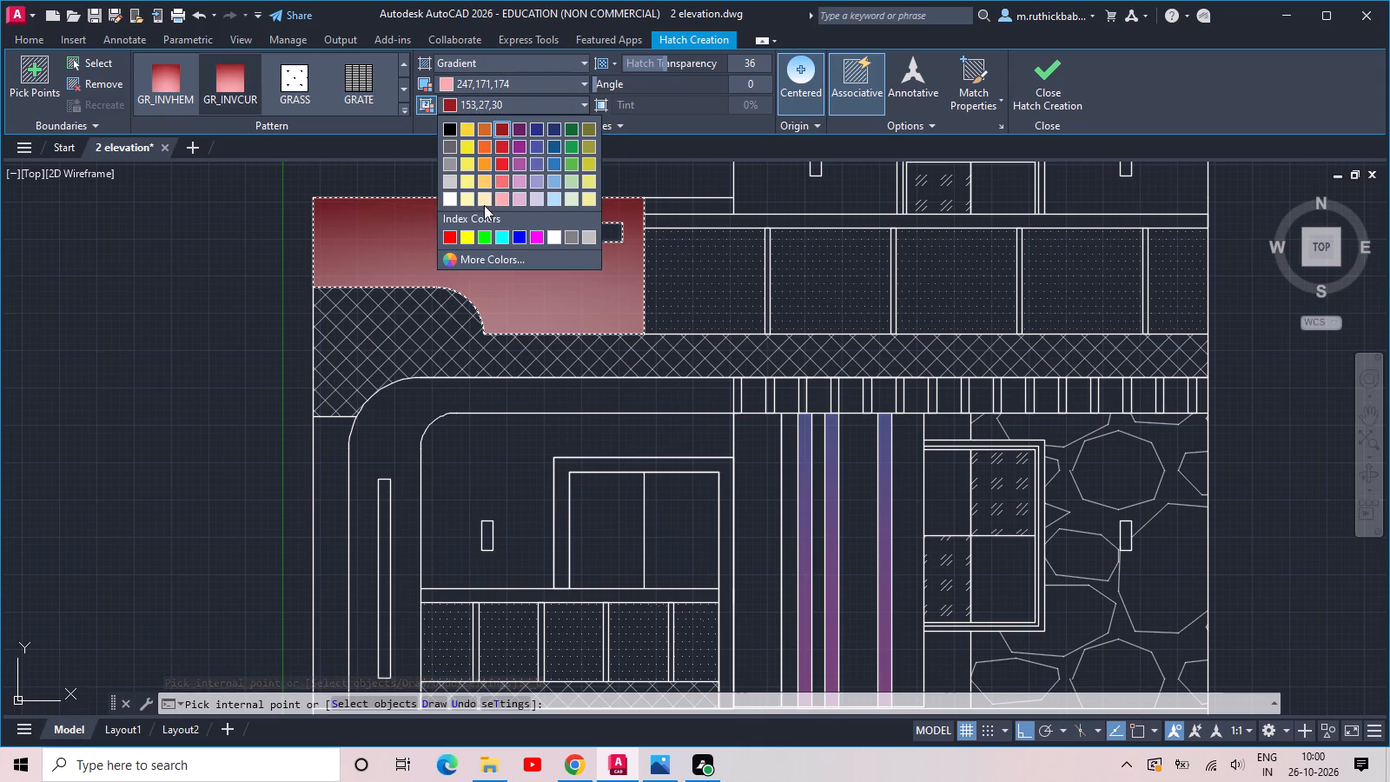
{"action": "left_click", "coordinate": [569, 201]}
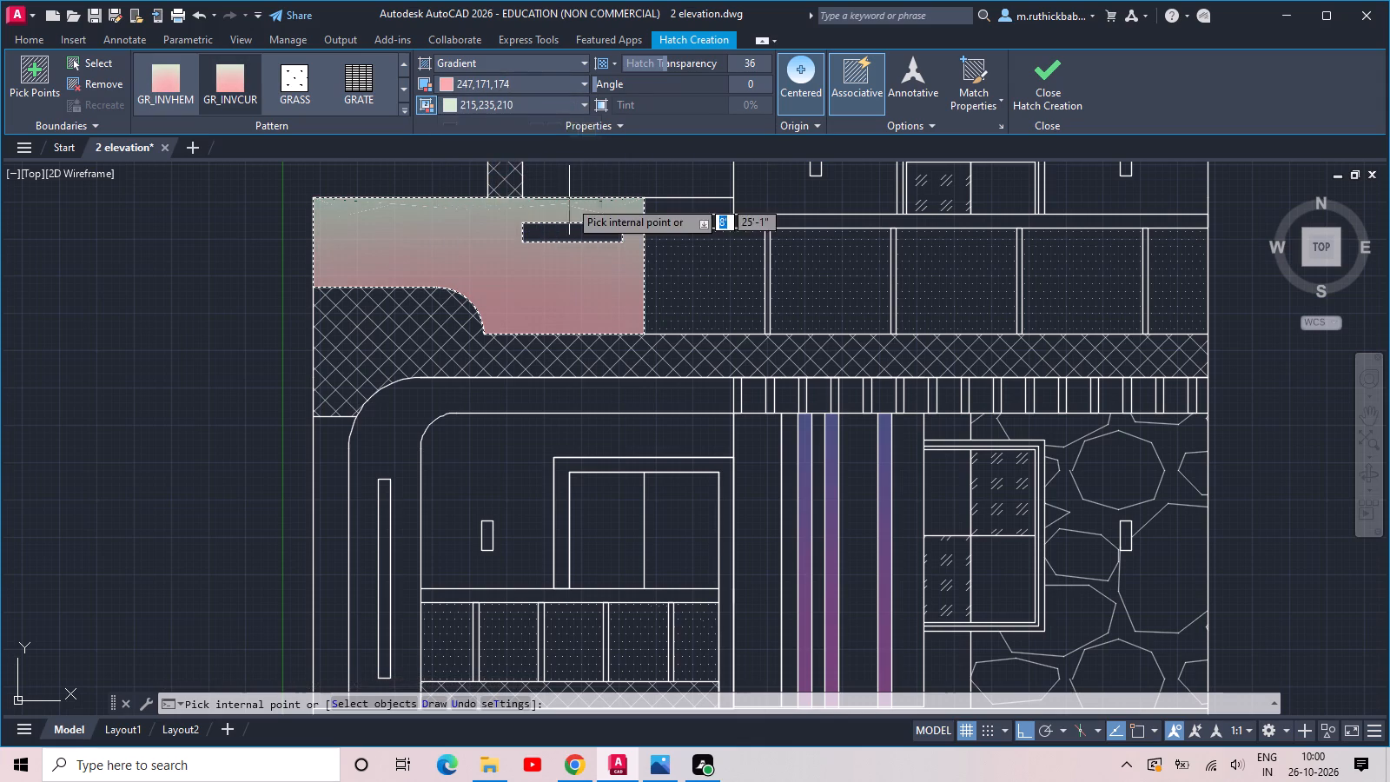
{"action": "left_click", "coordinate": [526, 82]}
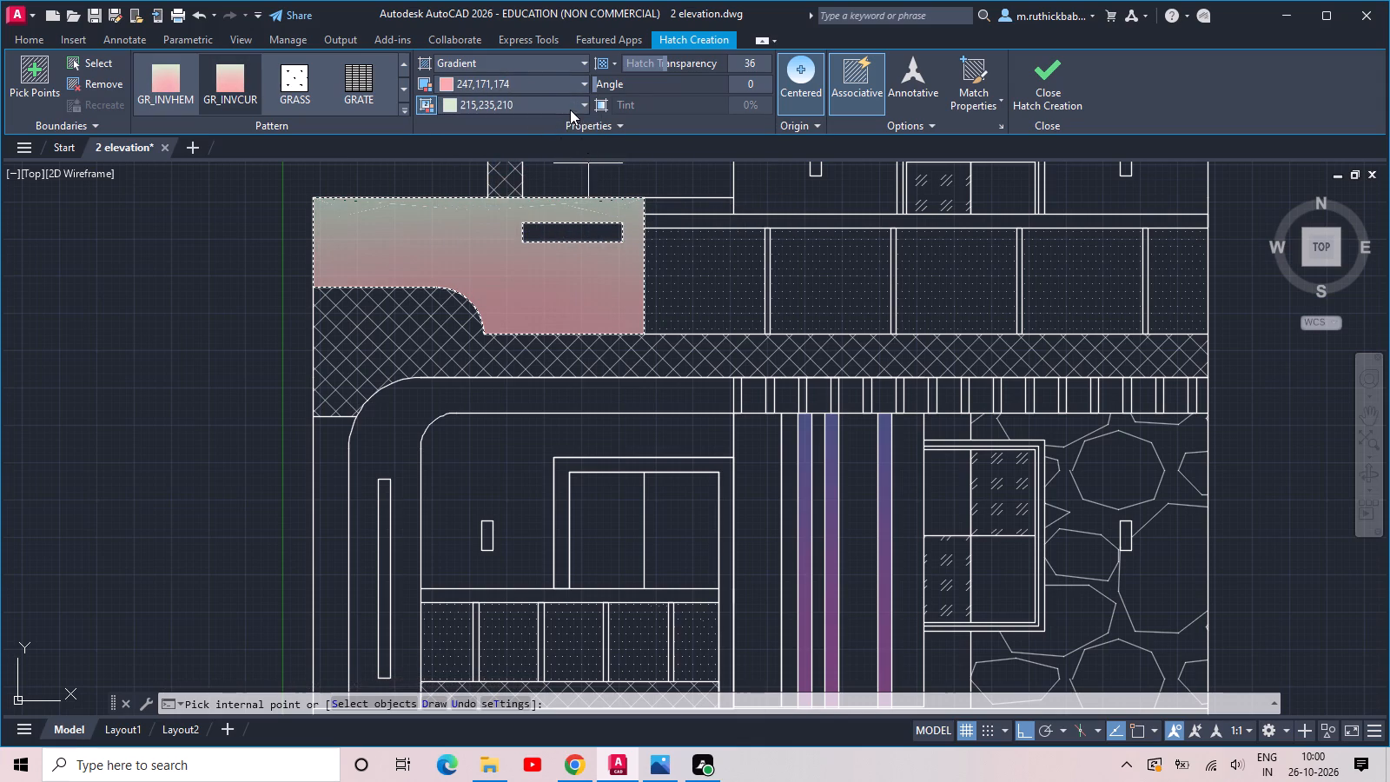
Colour the parapet wall's gradient 229,232,120 and 200,201,45, switch it to the GR_INVHEM style and finish the hatch.
{"action": "left_click", "coordinate": [570, 109]}
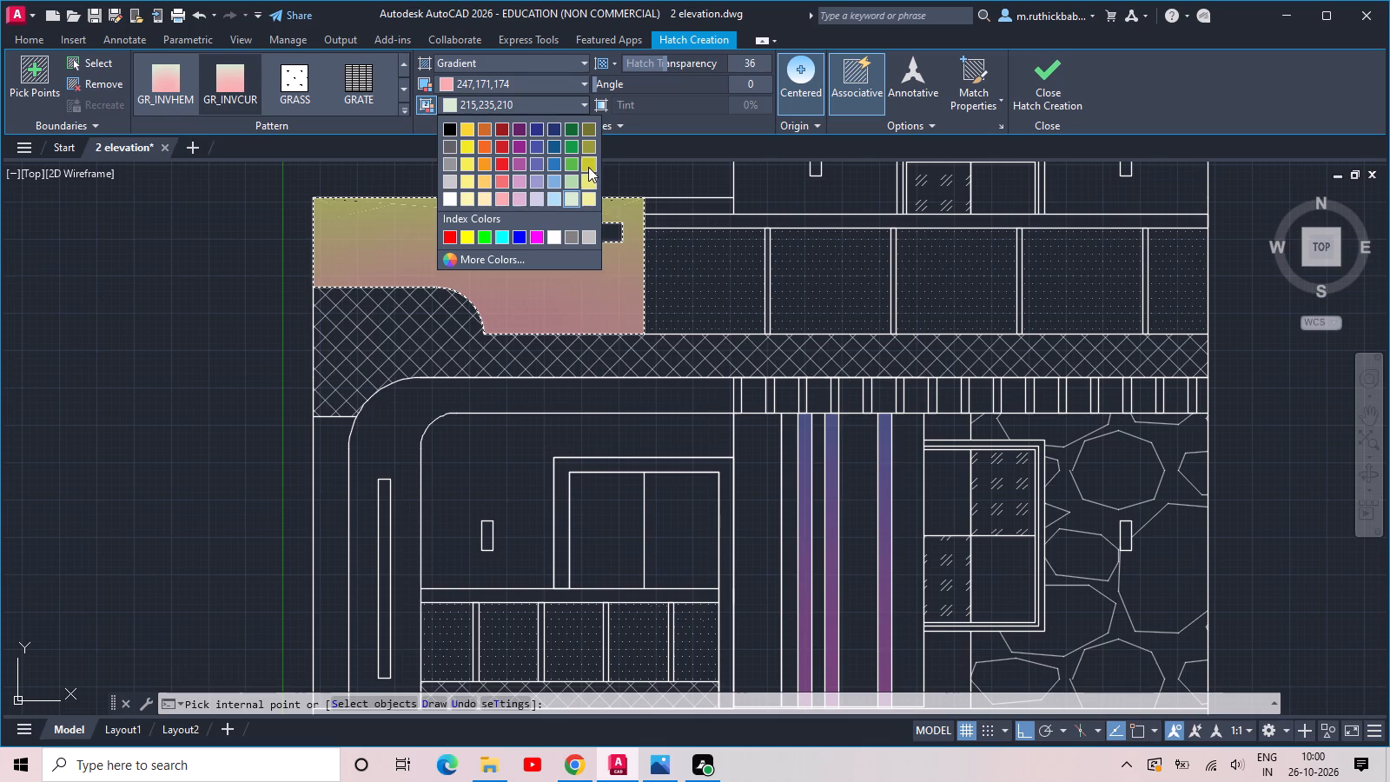
{"action": "left_click", "coordinate": [588, 167]}
{"action": "left_click", "coordinate": [538, 83]}
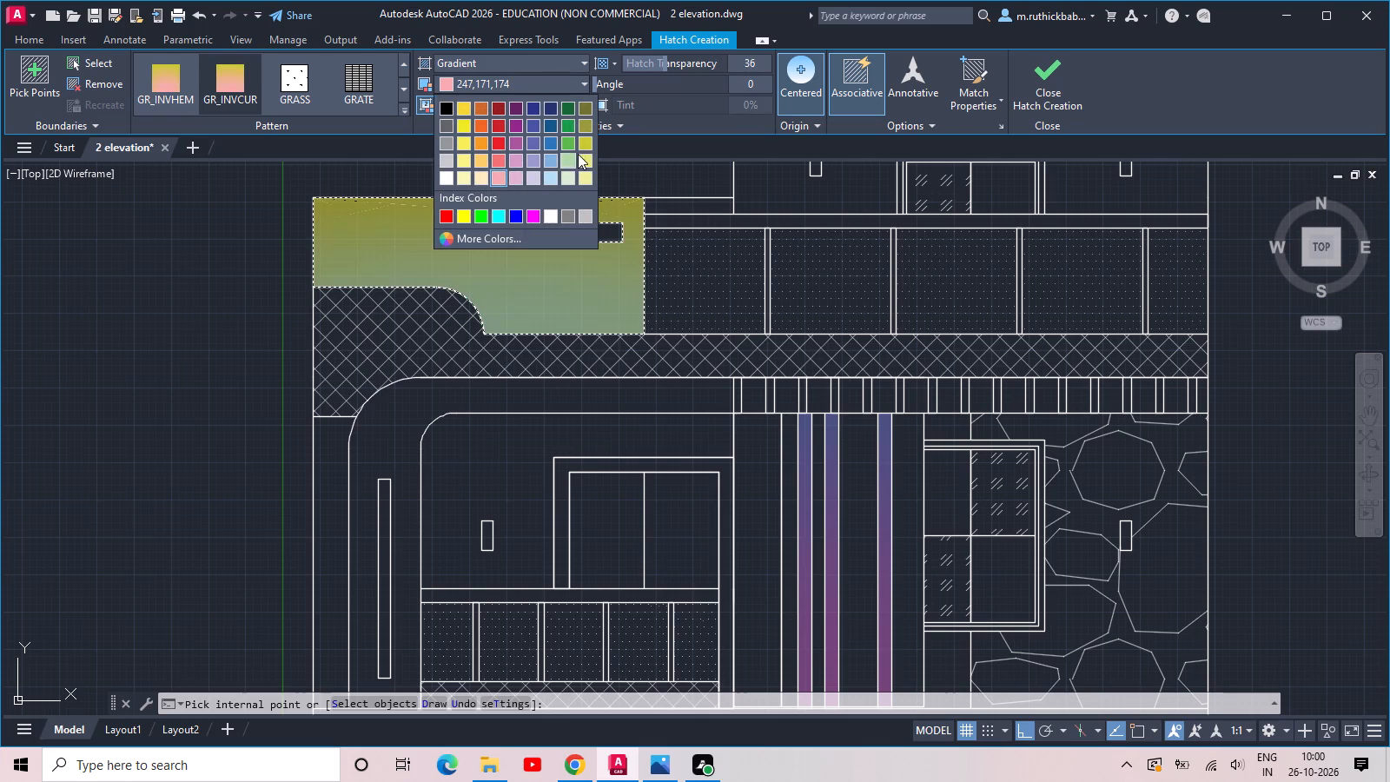
{"action": "left_click", "coordinate": [584, 156]}
{"action": "scroll", "coordinate": [585, 157], "scroll_direction": "down", "scroll_amount": 2}
{"action": "scroll", "coordinate": [598, 226], "scroll_direction": "down", "scroll_amount": 1}
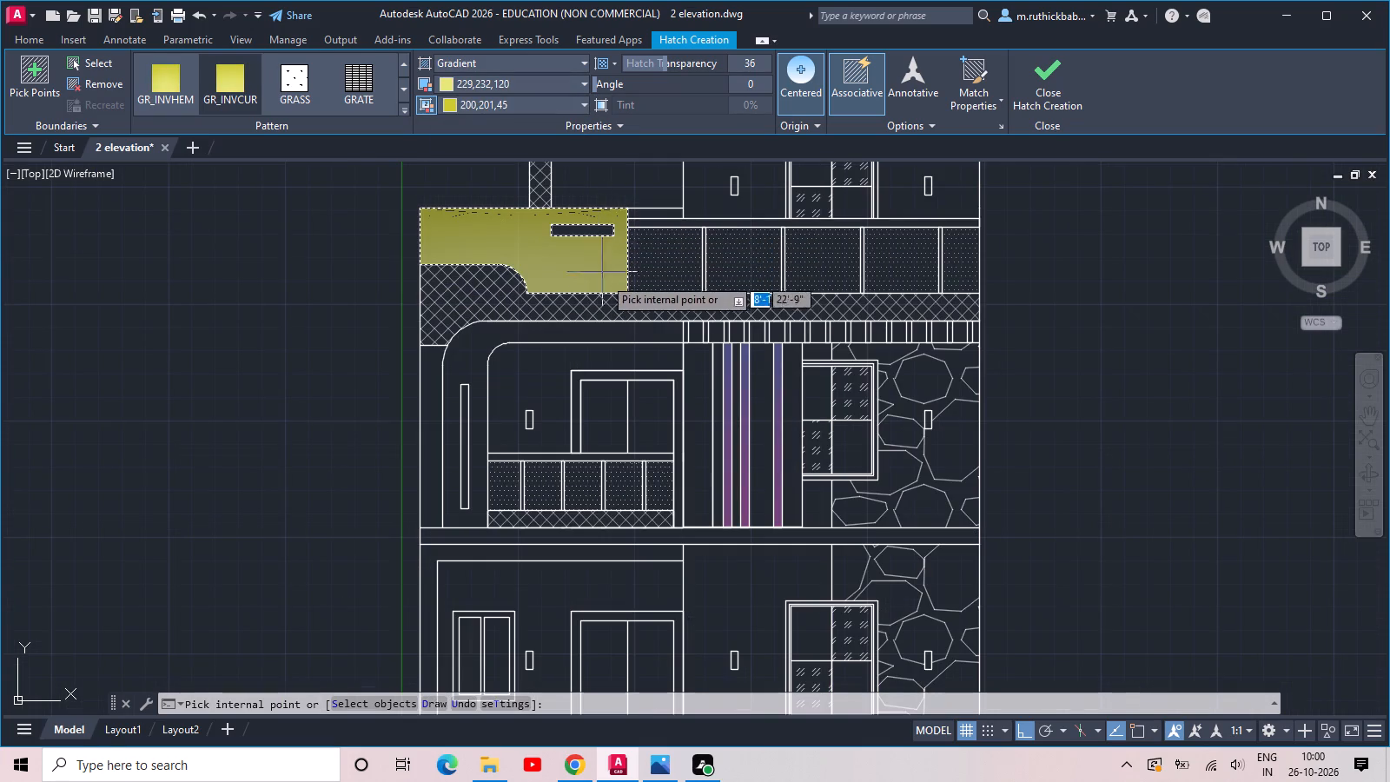
{"action": "left_click", "coordinate": [164, 79]}
{"action": "middle_click_drag", "start_coordinate": [164, 79], "coordinate": [159, 116]}
{"action": "scroll", "coordinate": [178, 121], "scroll_direction": "down", "scroll_amount": 2}
{"action": "key", "text": "Return"}
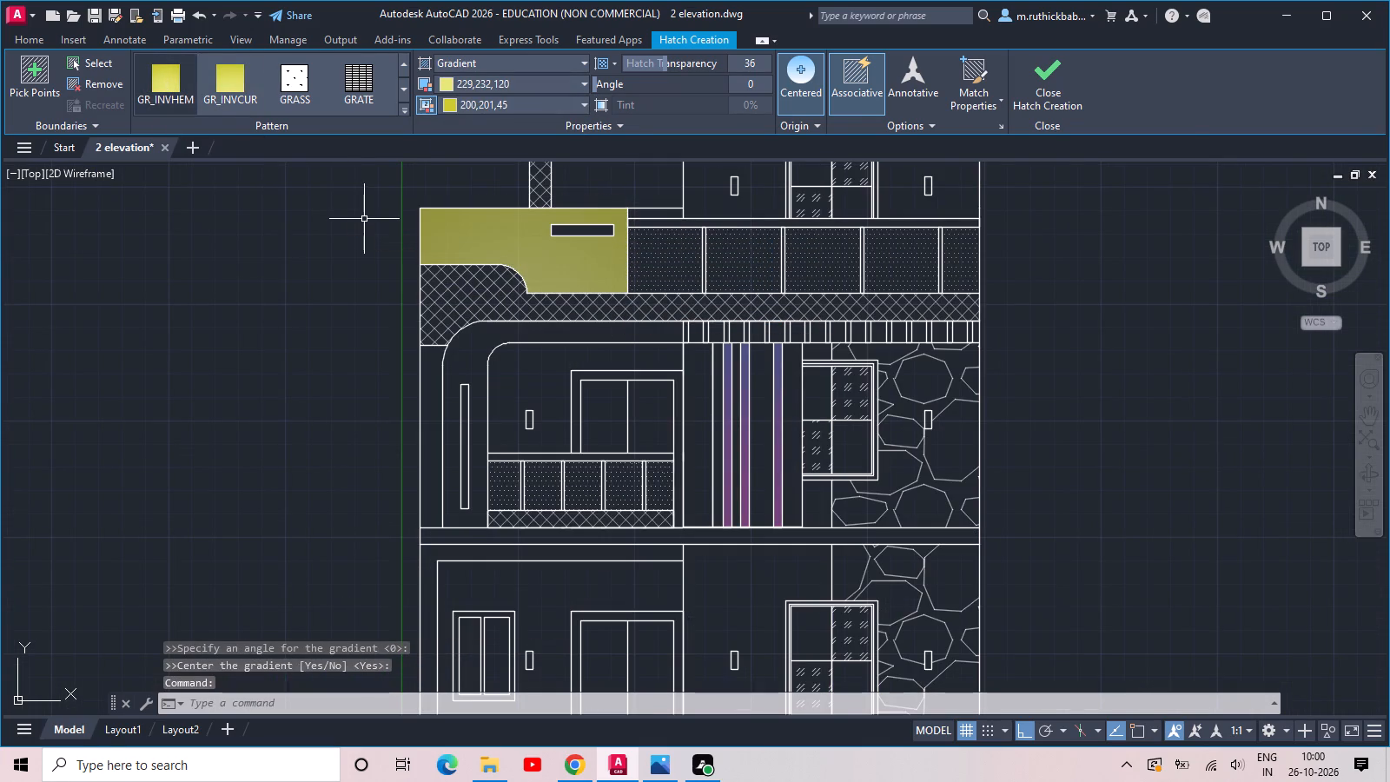
Hatch the round-cornered band framing the middle-storey balcony, around its narrow vertical slot, with the GR_HEMISP gradient.
{"action": "left_click", "coordinate": [176, 103]}
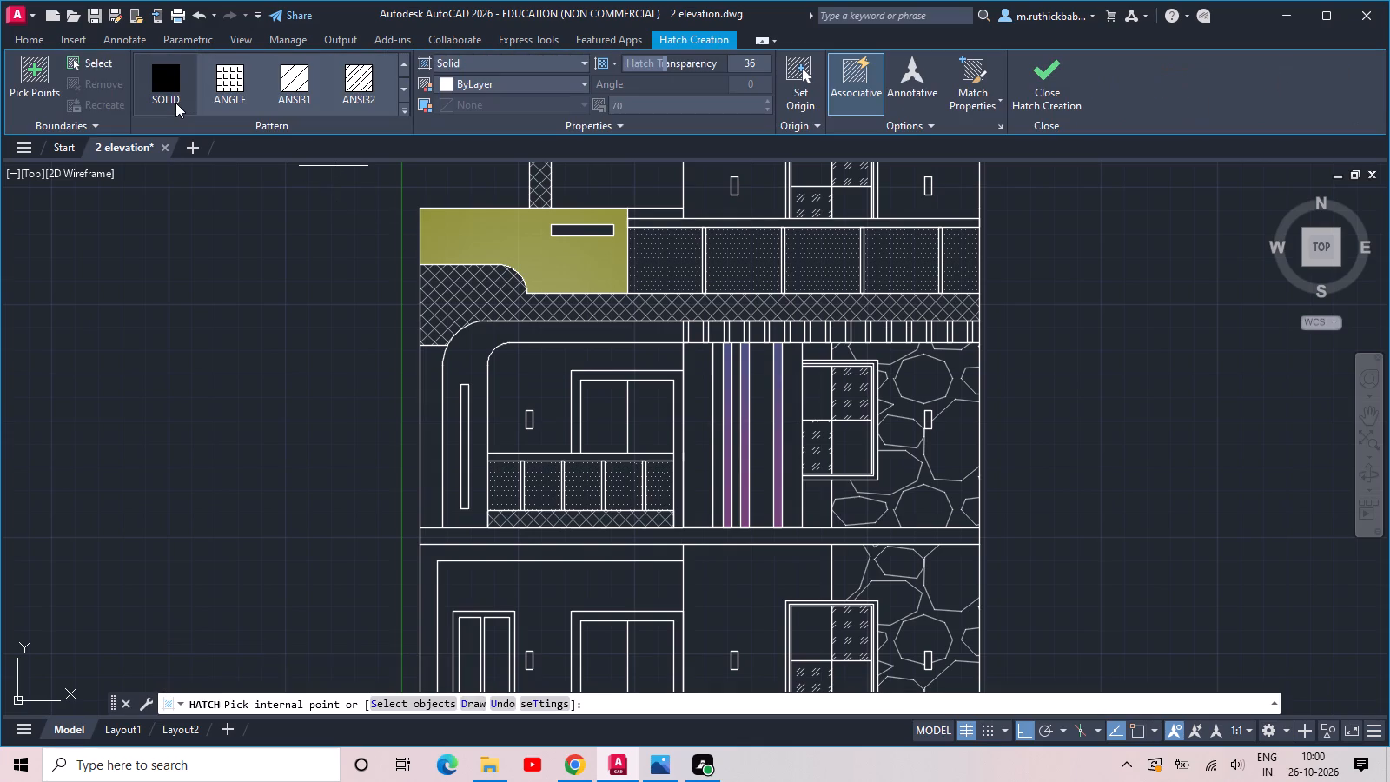
{"action": "scroll", "coordinate": [285, 88], "scroll_direction": "up", "scroll_amount": 1}
{"action": "scroll", "coordinate": [285, 88], "scroll_direction": "down", "scroll_amount": 4}
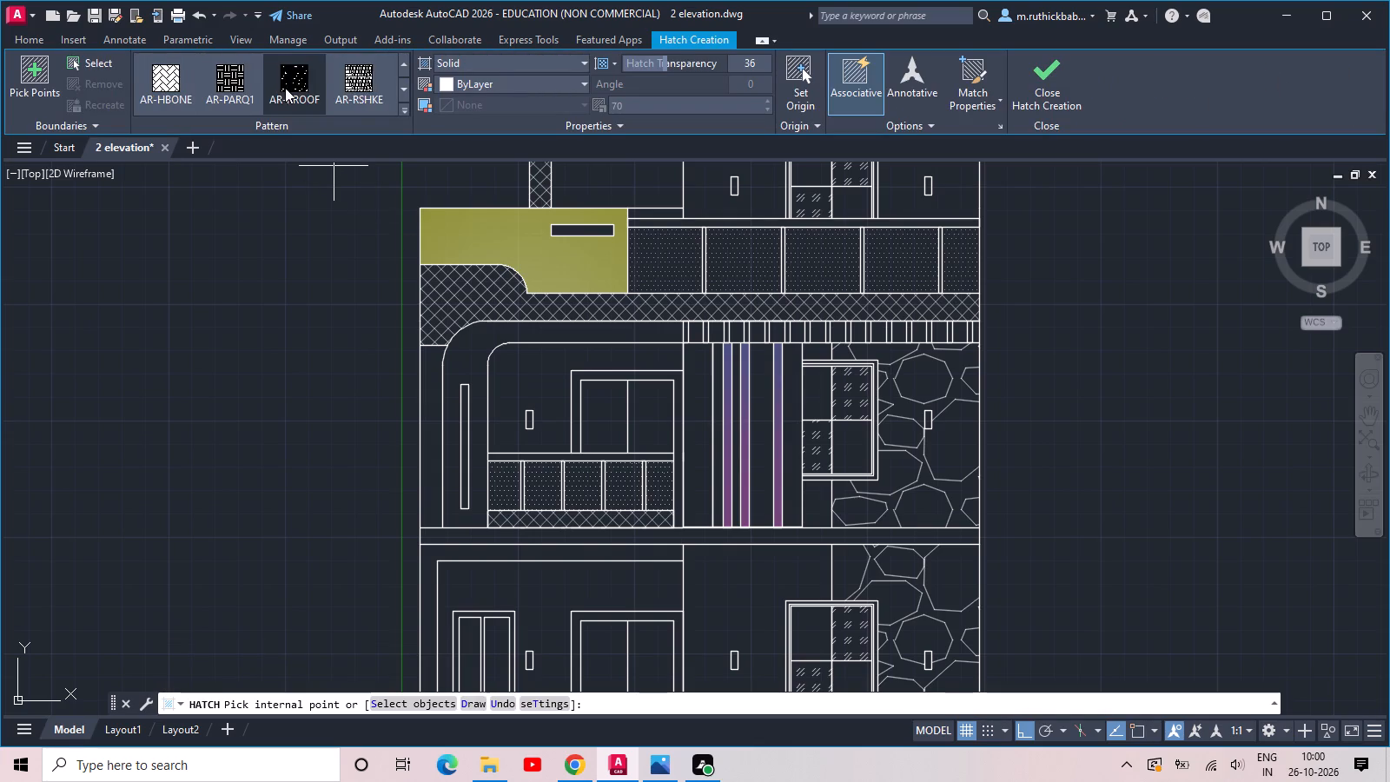
{"action": "scroll", "coordinate": [285, 88], "scroll_direction": "down", "scroll_amount": 6}
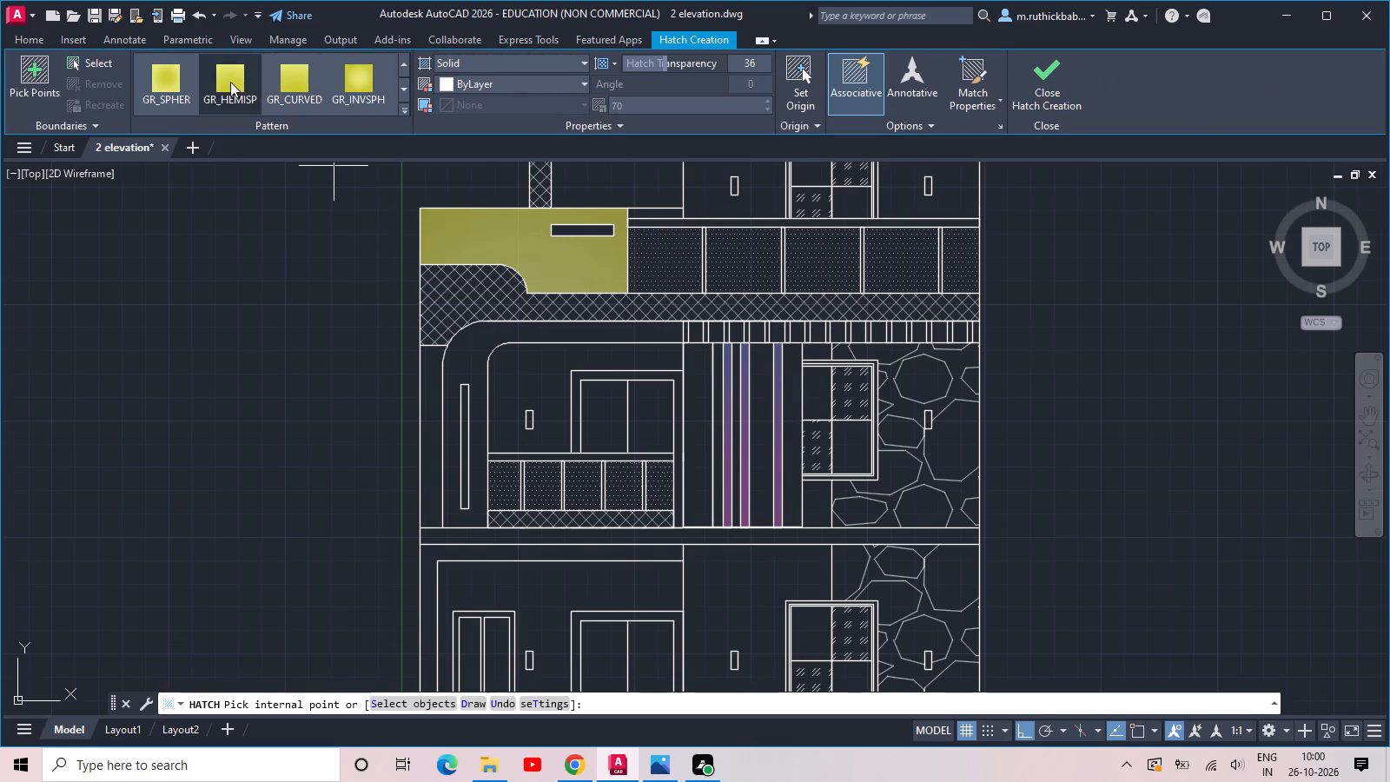
{"action": "left_click", "coordinate": [228, 82]}
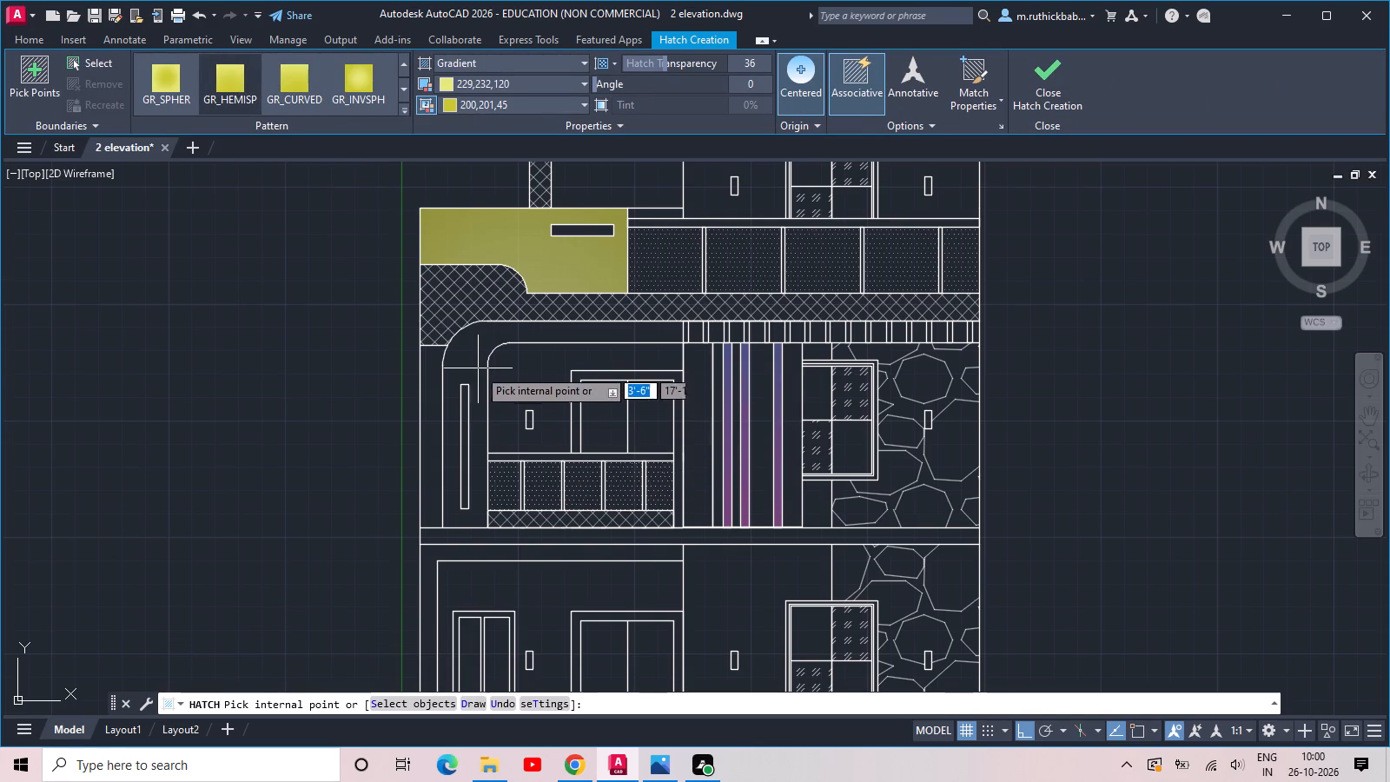
{"action": "left_click", "coordinate": [474, 358]}
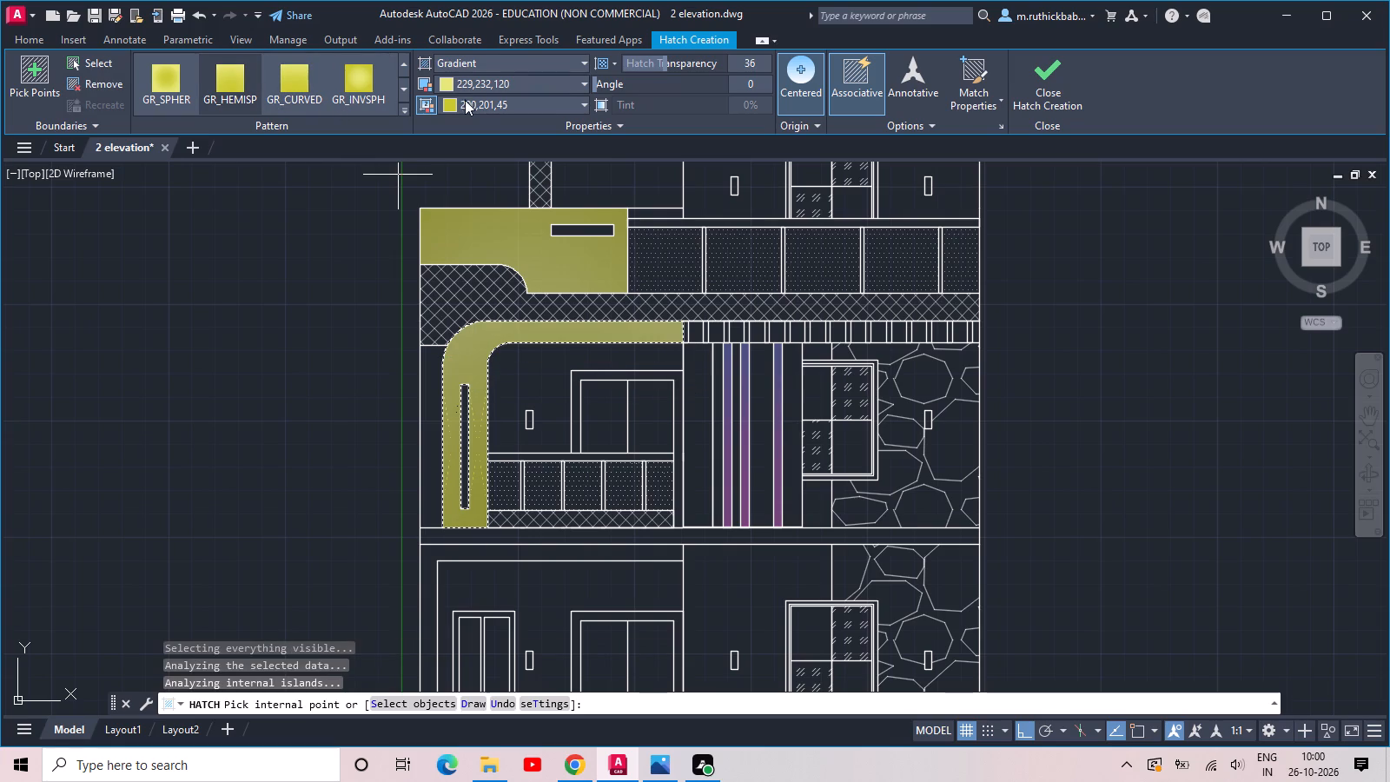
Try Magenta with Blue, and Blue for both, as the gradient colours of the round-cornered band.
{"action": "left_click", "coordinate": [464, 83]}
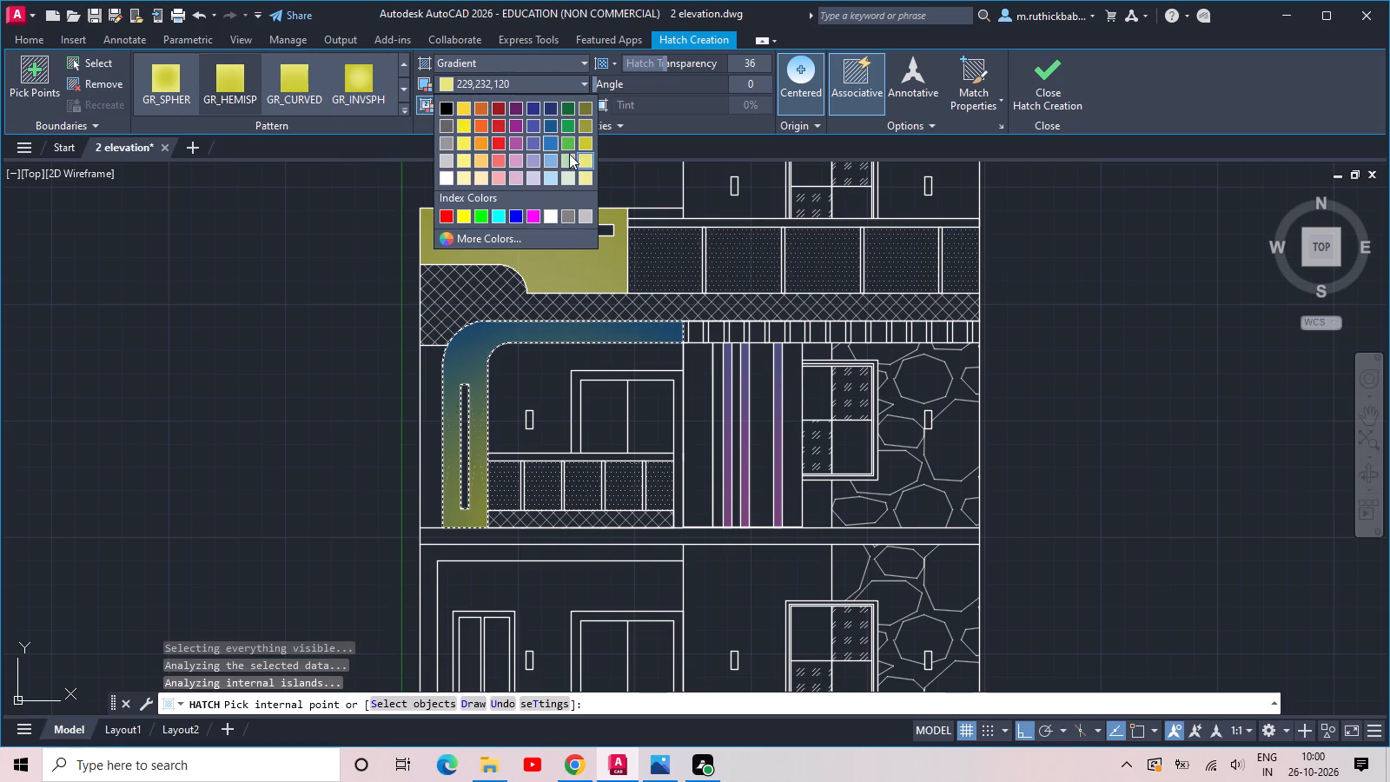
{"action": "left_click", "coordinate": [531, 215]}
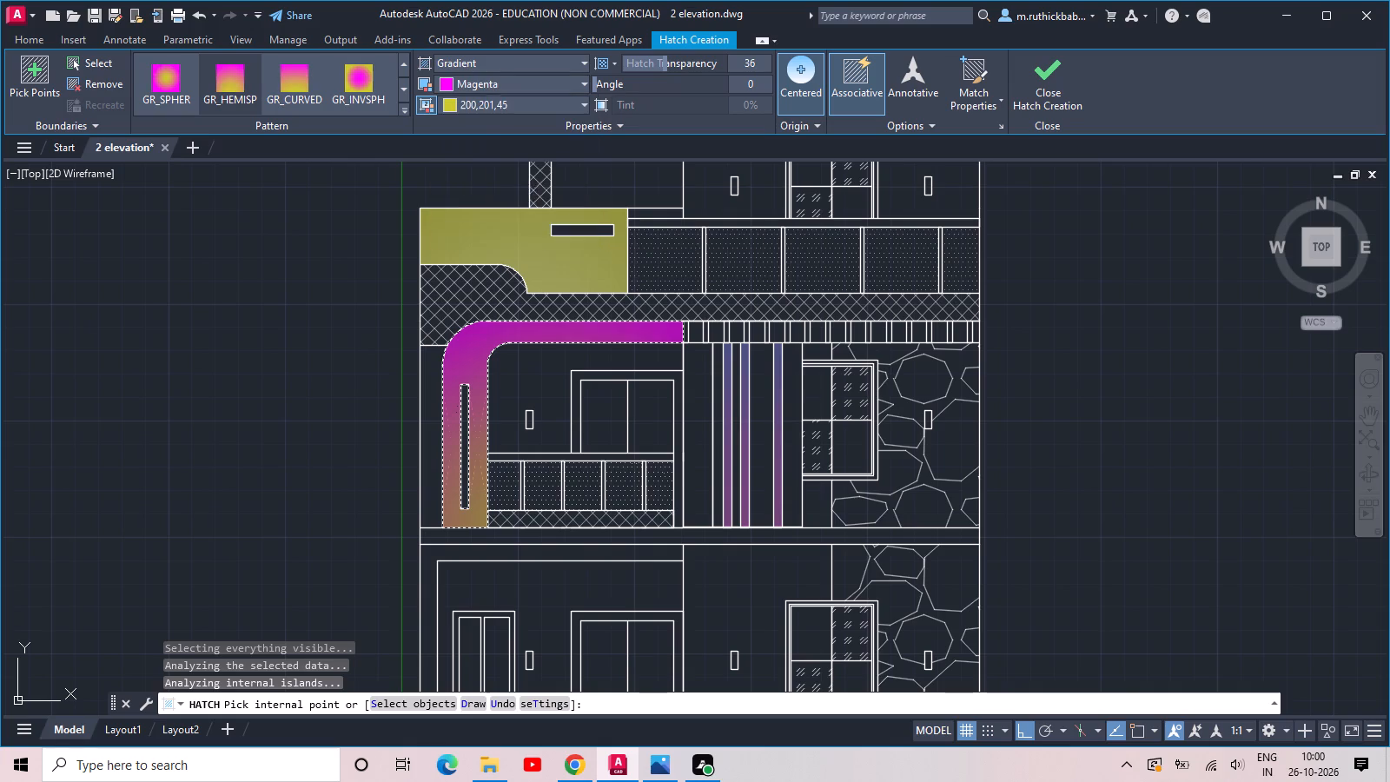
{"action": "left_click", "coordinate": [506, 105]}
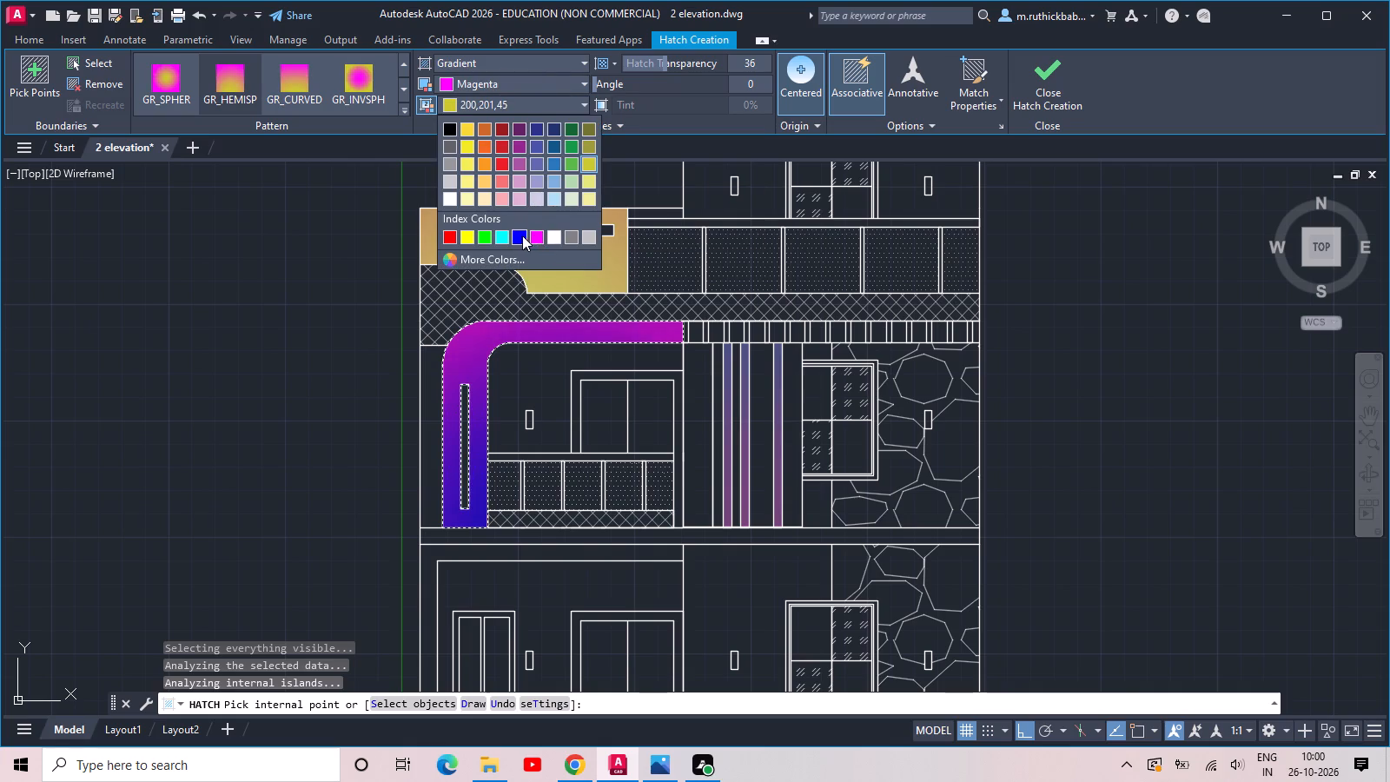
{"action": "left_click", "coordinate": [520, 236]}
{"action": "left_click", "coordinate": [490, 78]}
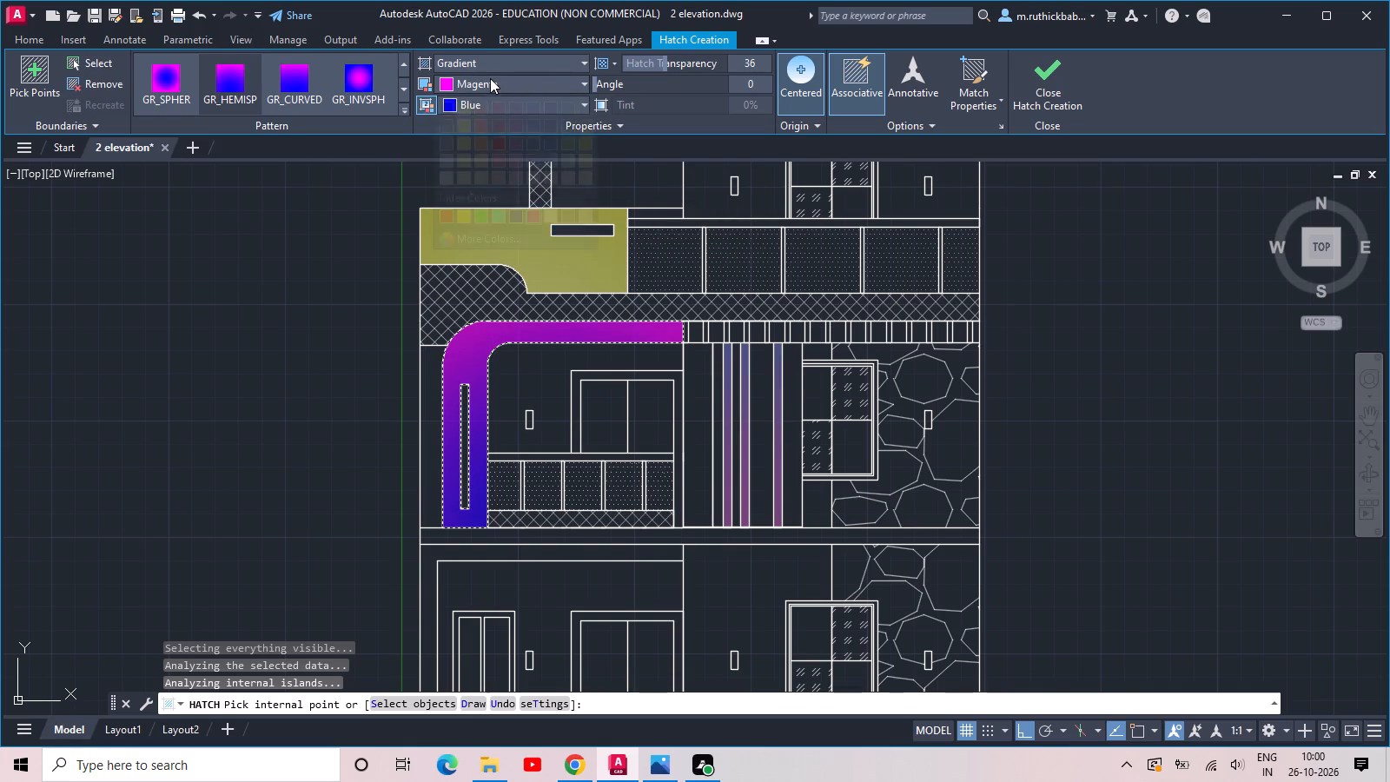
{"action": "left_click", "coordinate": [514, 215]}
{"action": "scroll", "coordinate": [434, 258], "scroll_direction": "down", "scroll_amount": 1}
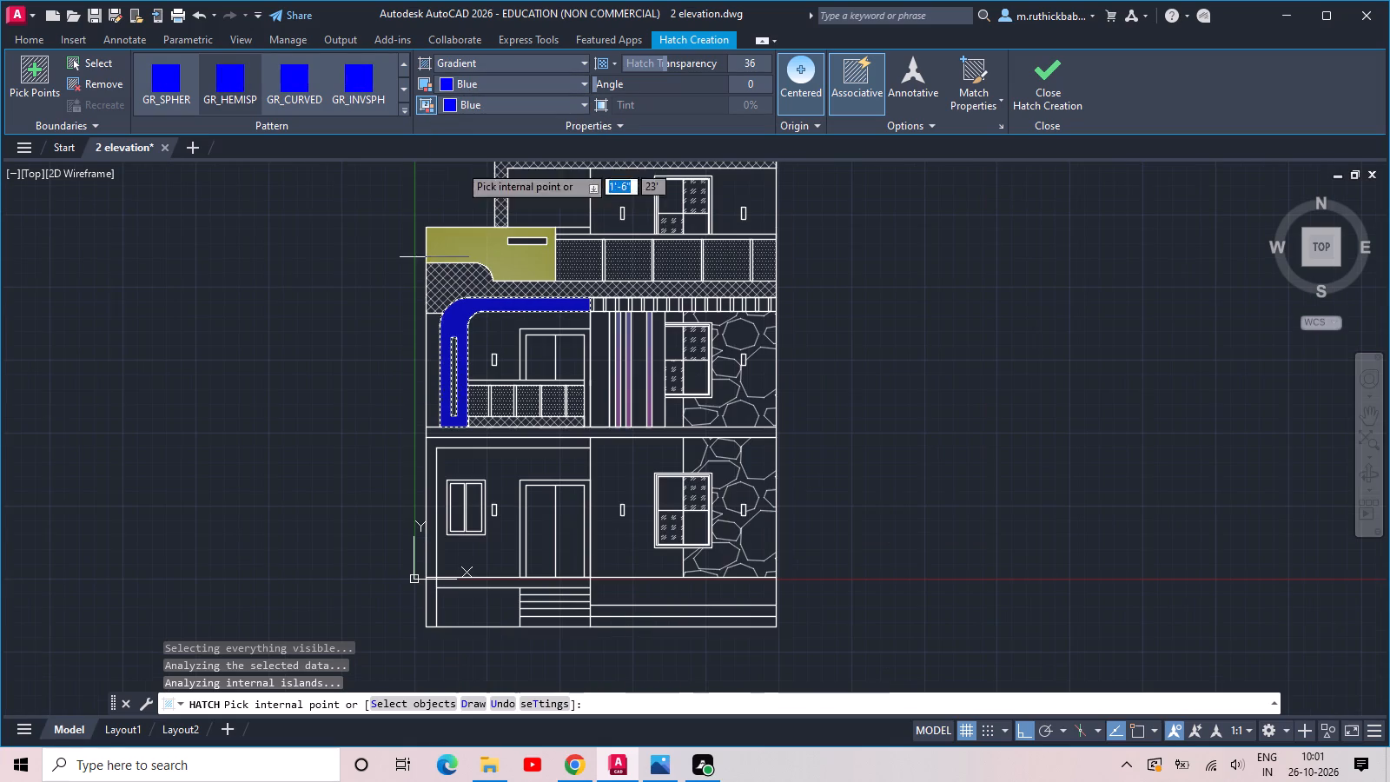
Set both of the round-cornered band's gradient colours to 39,118,187, choose the GR_INVSPH style and finish the hatch.
{"action": "left_click", "coordinate": [500, 86]}
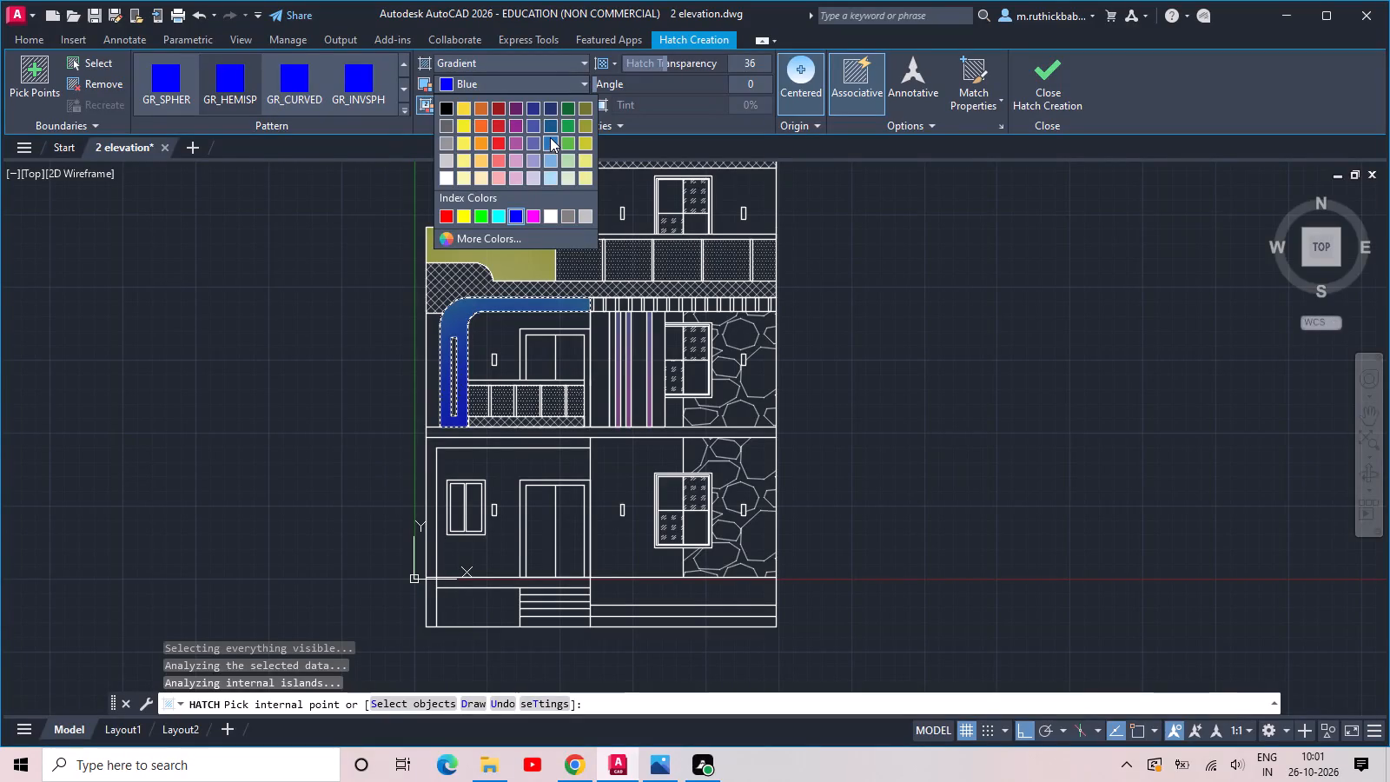
{"action": "left_click", "coordinate": [550, 137]}
{"action": "left_click", "coordinate": [516, 101]}
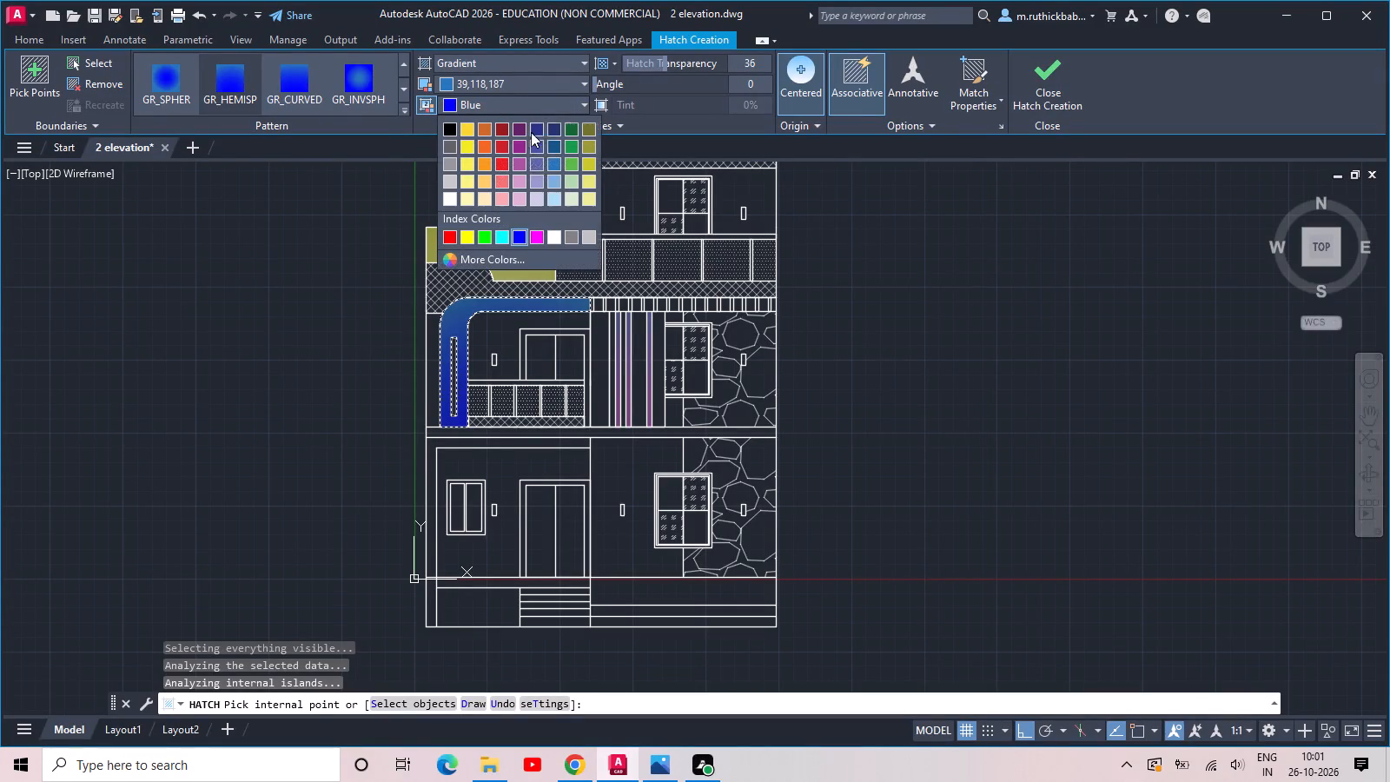
{"action": "left_click", "coordinate": [555, 163]}
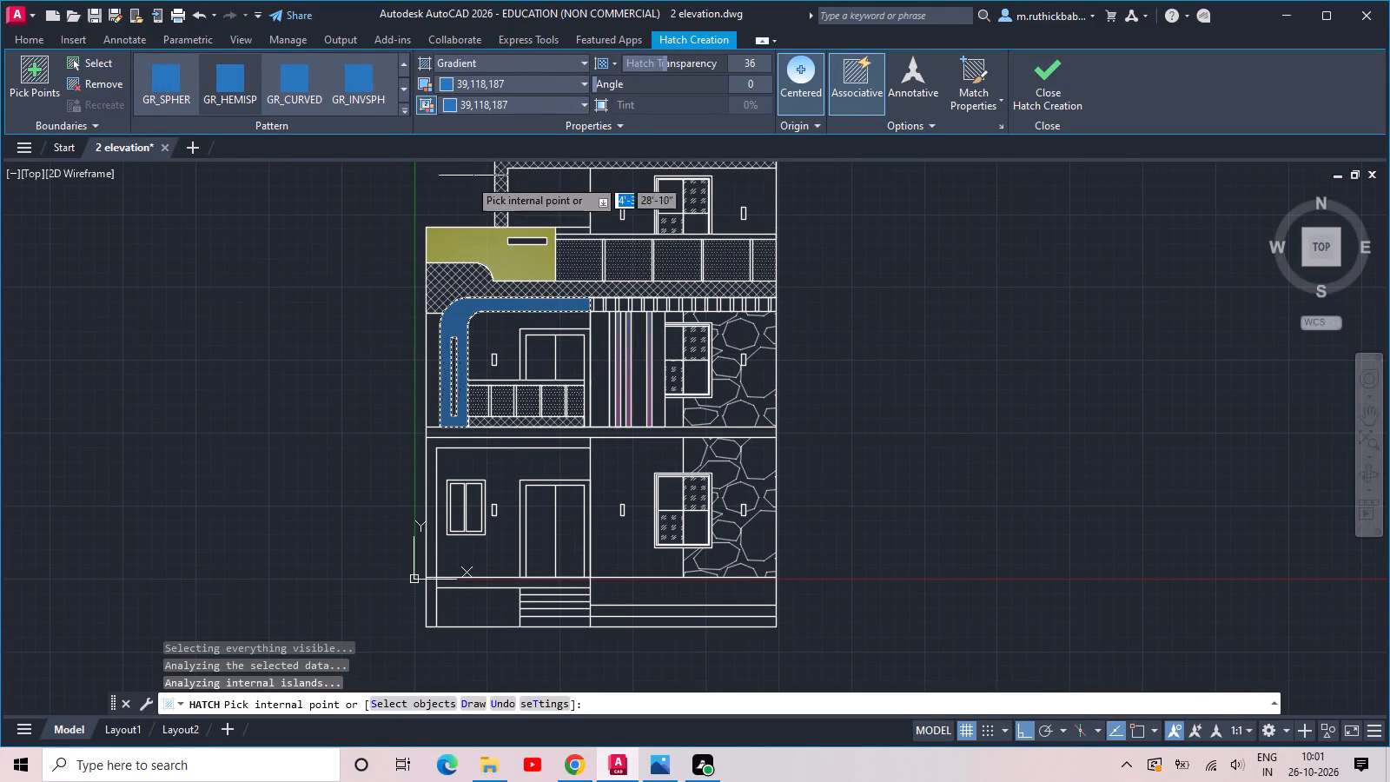
{"action": "scroll", "coordinate": [415, 299], "scroll_direction": "down", "scroll_amount": 1}
{"action": "scroll", "coordinate": [433, 368], "scroll_direction": "up", "scroll_amount": 2}
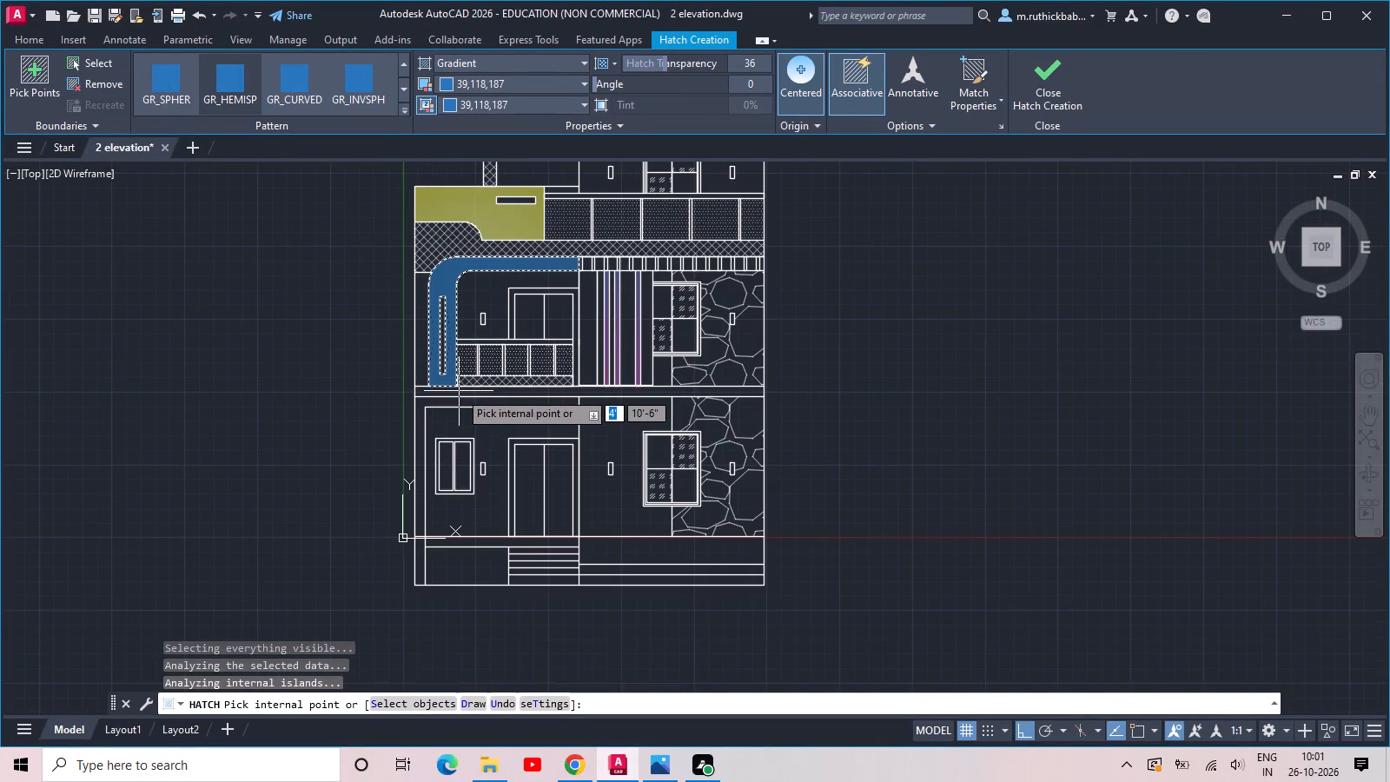
{"action": "scroll", "coordinate": [459, 391], "scroll_direction": "up", "scroll_amount": 2}
{"action": "middle_click_drag", "start_coordinate": [459, 392], "coordinate": [408, 334]}
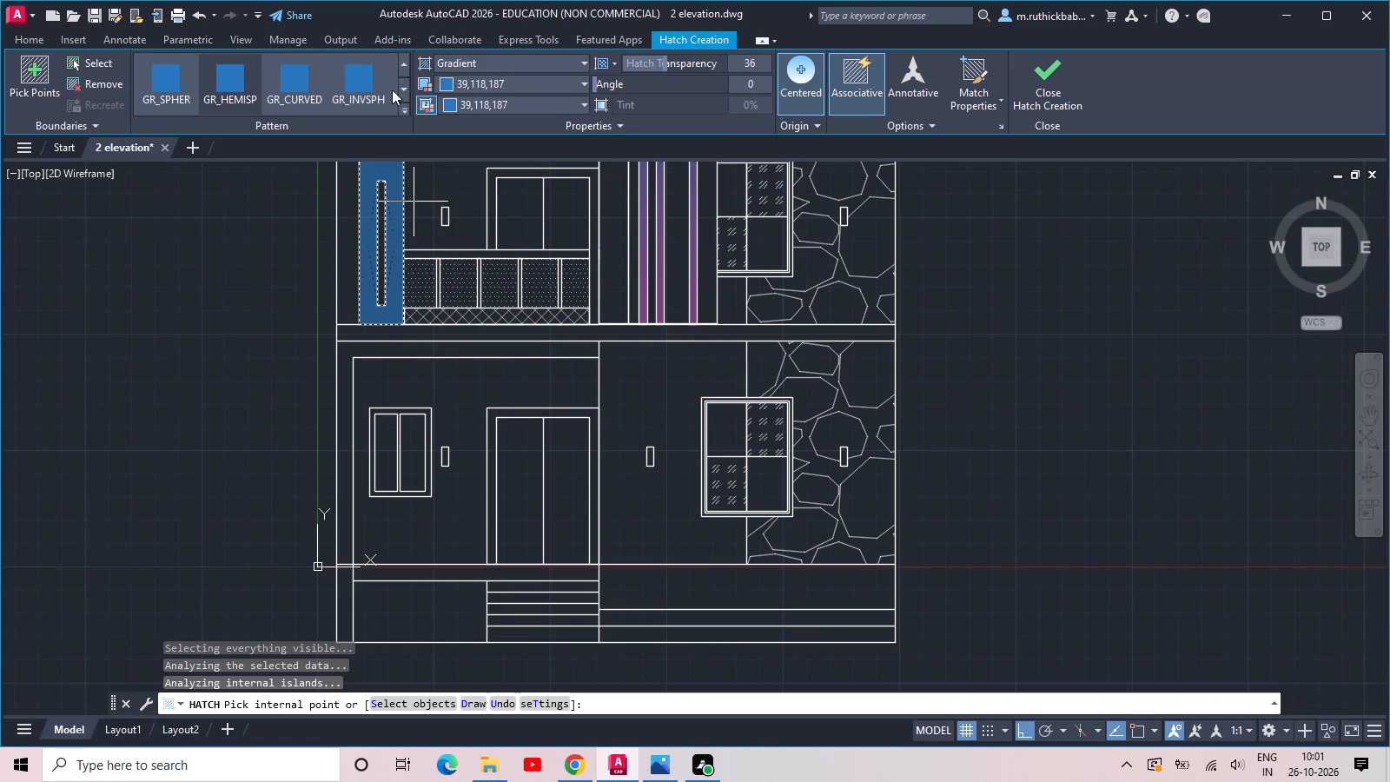
{"action": "left_click", "coordinate": [345, 82]}
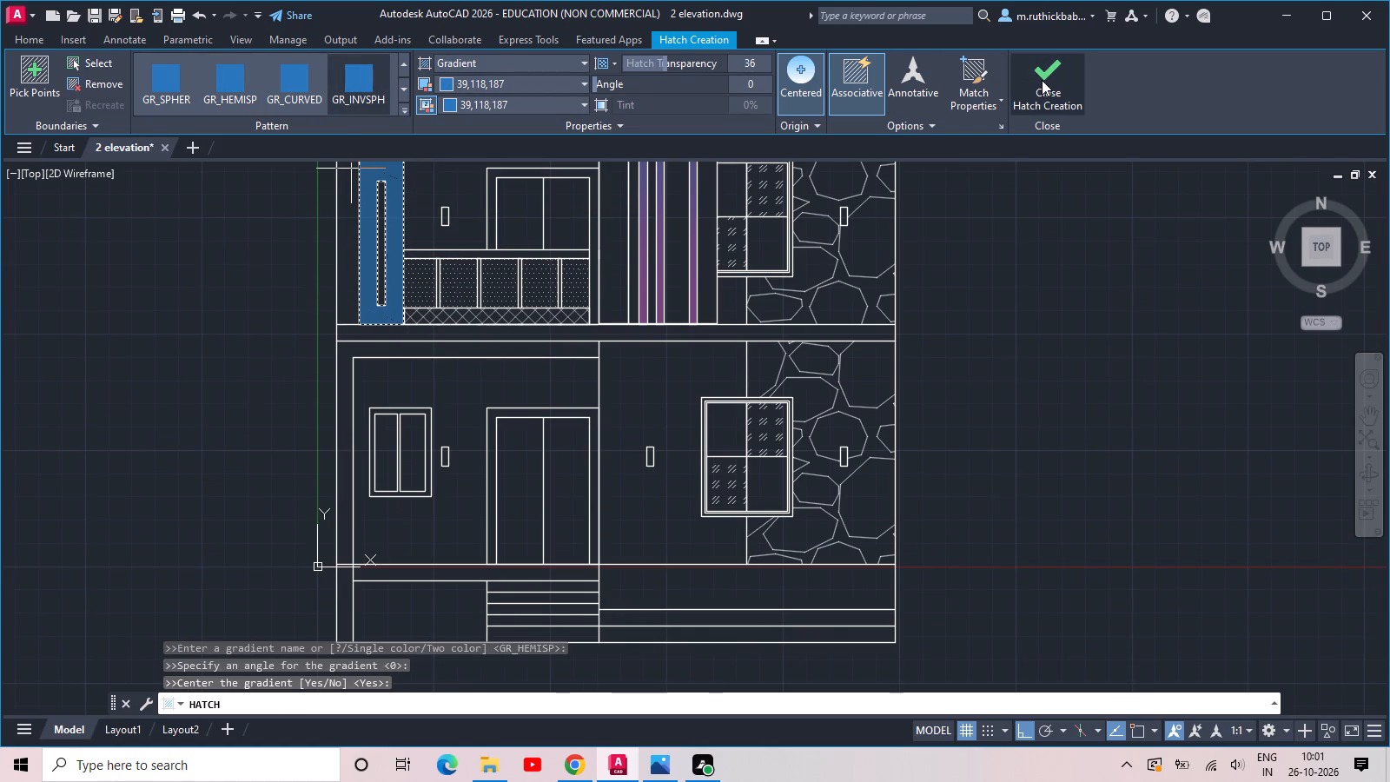
{"action": "key", "text": "Return"}
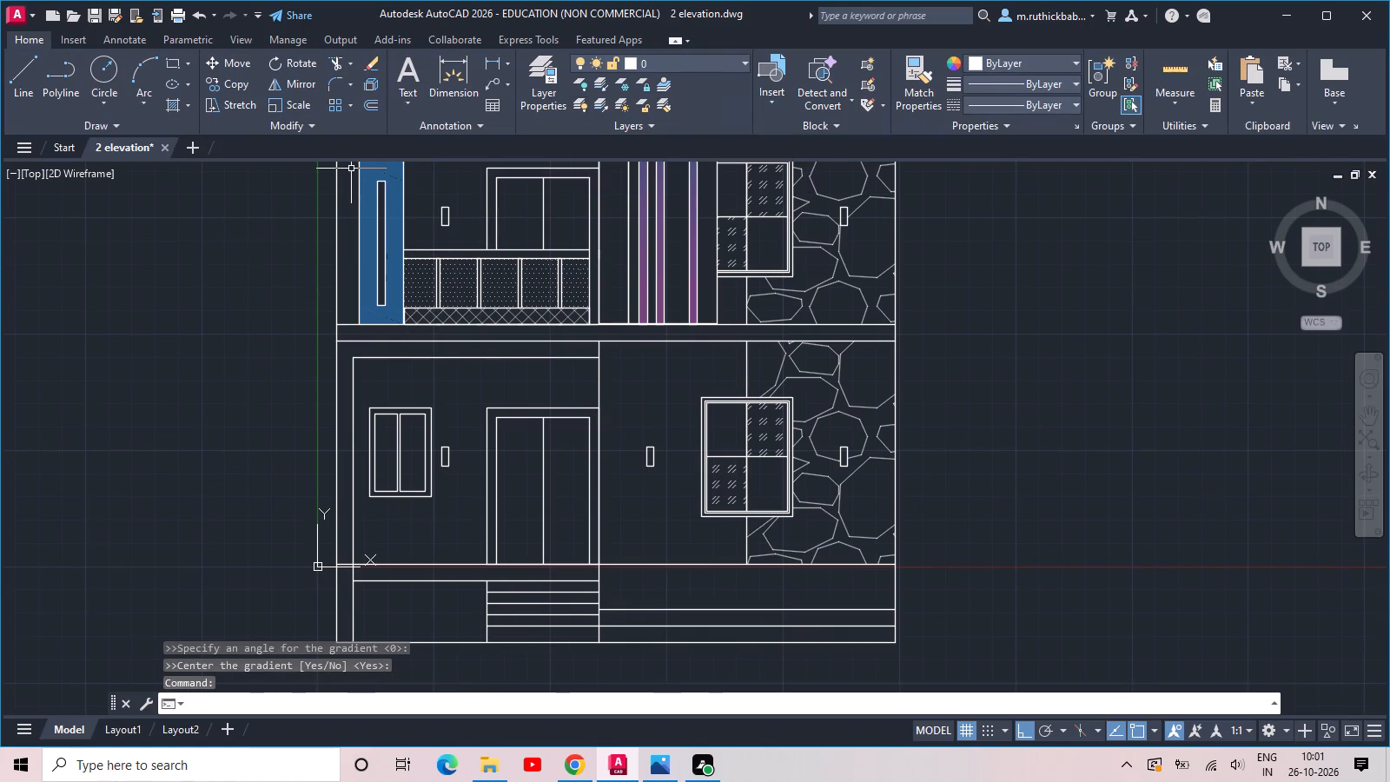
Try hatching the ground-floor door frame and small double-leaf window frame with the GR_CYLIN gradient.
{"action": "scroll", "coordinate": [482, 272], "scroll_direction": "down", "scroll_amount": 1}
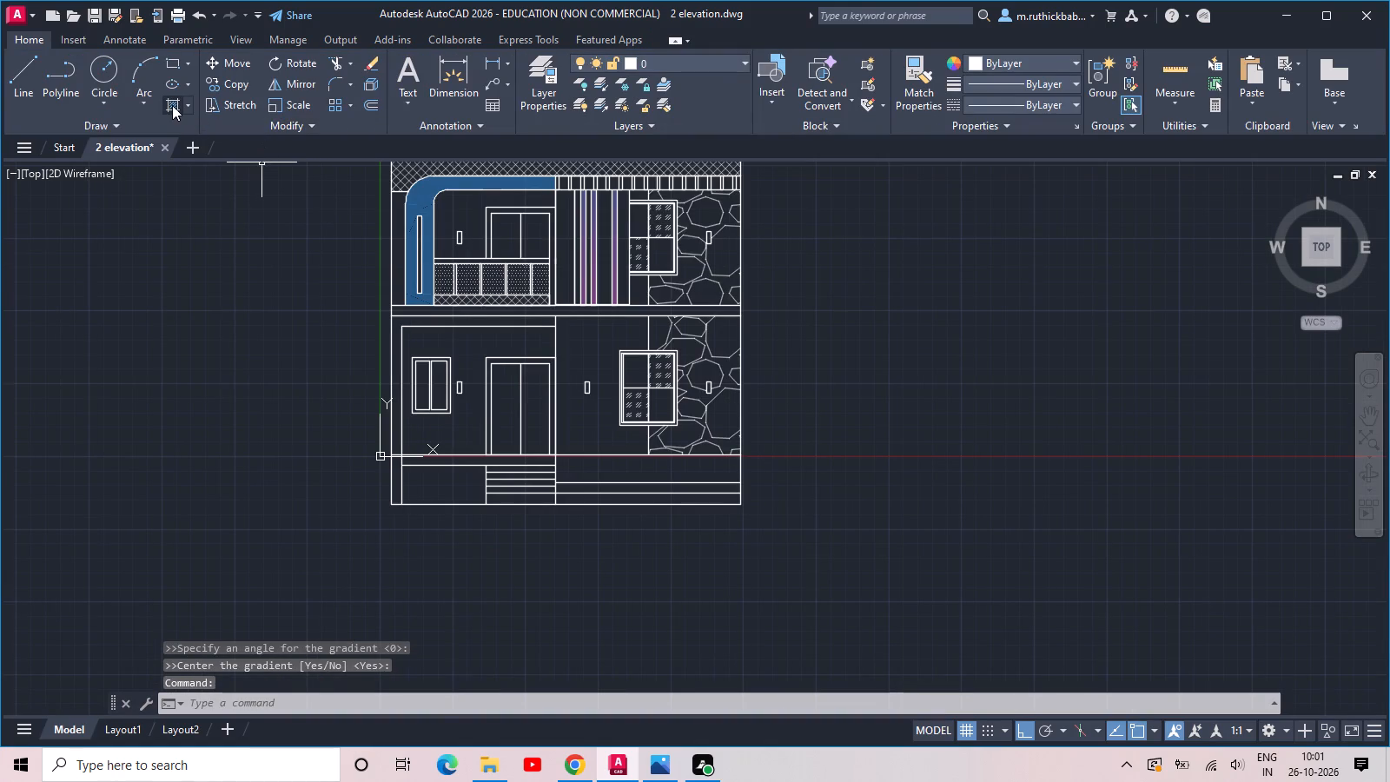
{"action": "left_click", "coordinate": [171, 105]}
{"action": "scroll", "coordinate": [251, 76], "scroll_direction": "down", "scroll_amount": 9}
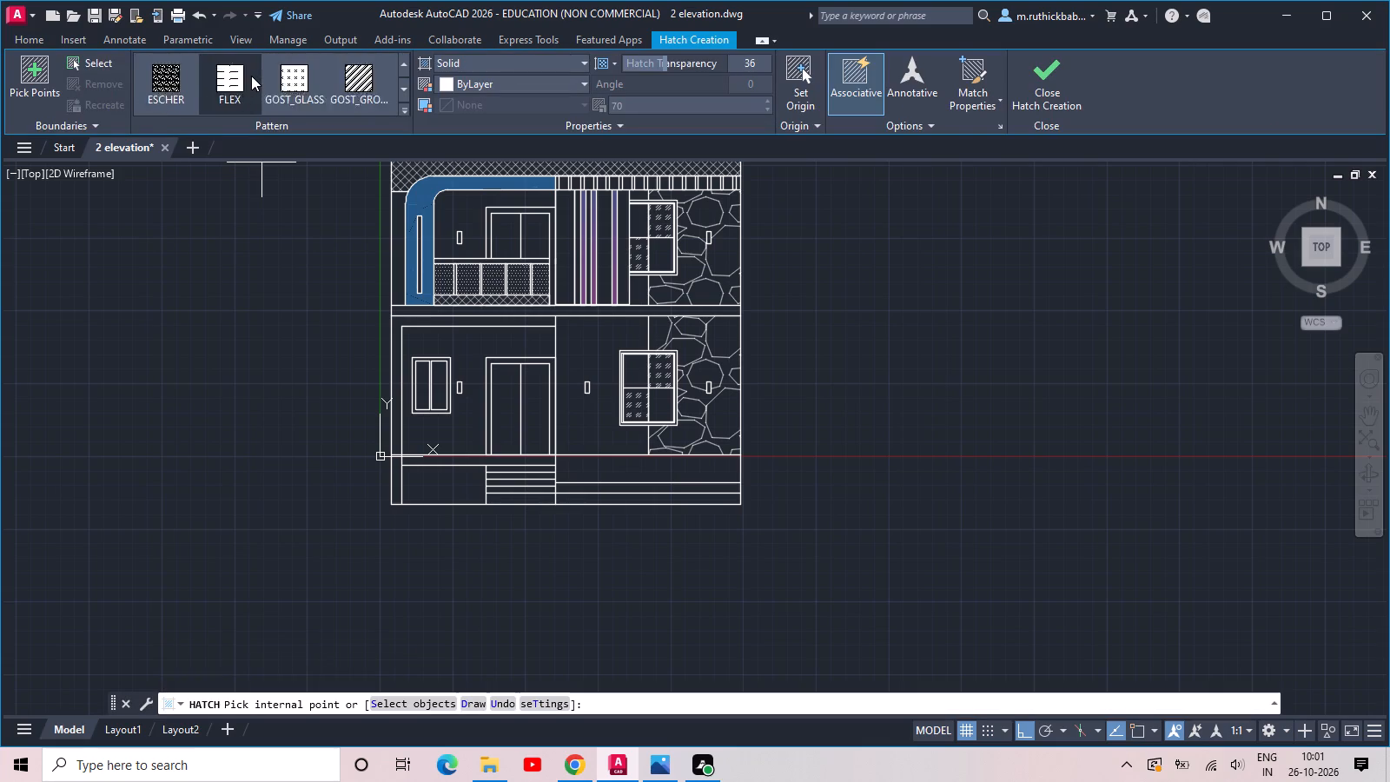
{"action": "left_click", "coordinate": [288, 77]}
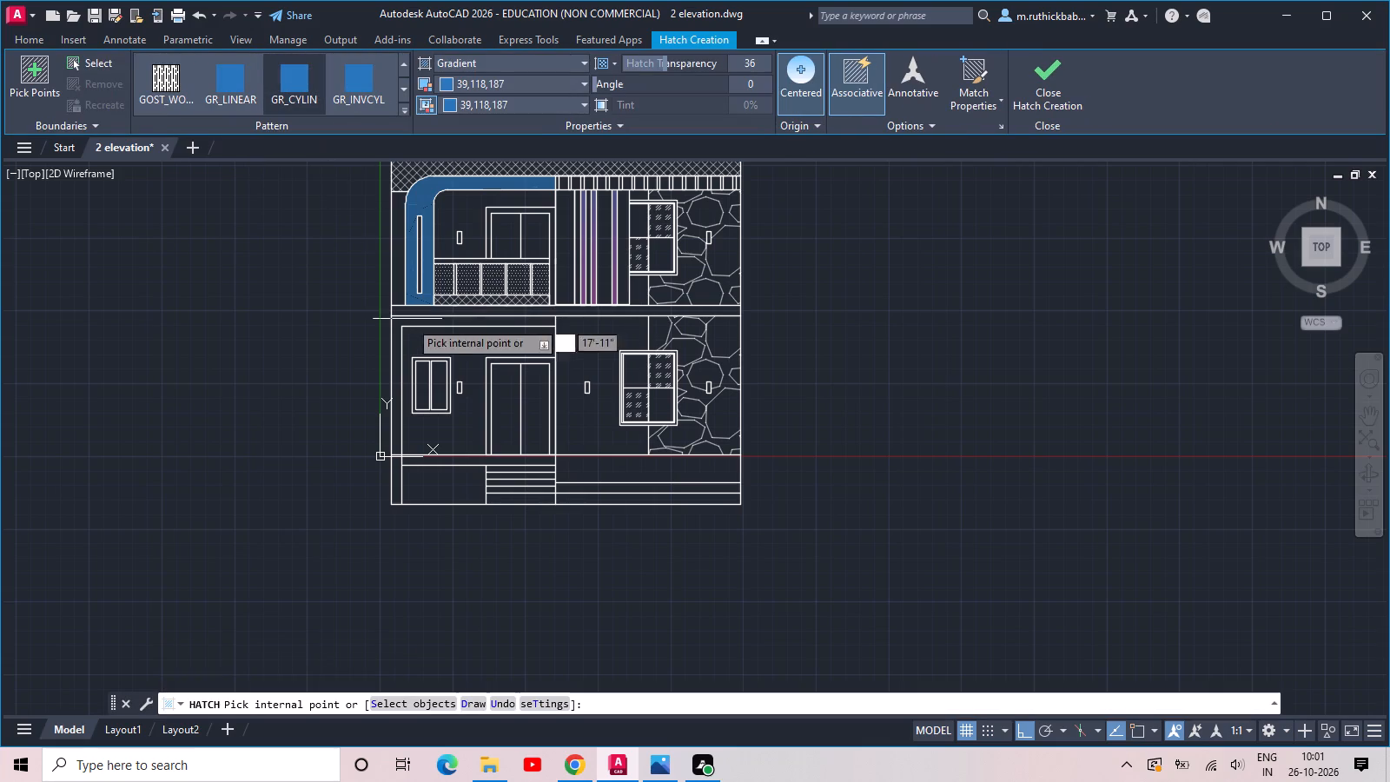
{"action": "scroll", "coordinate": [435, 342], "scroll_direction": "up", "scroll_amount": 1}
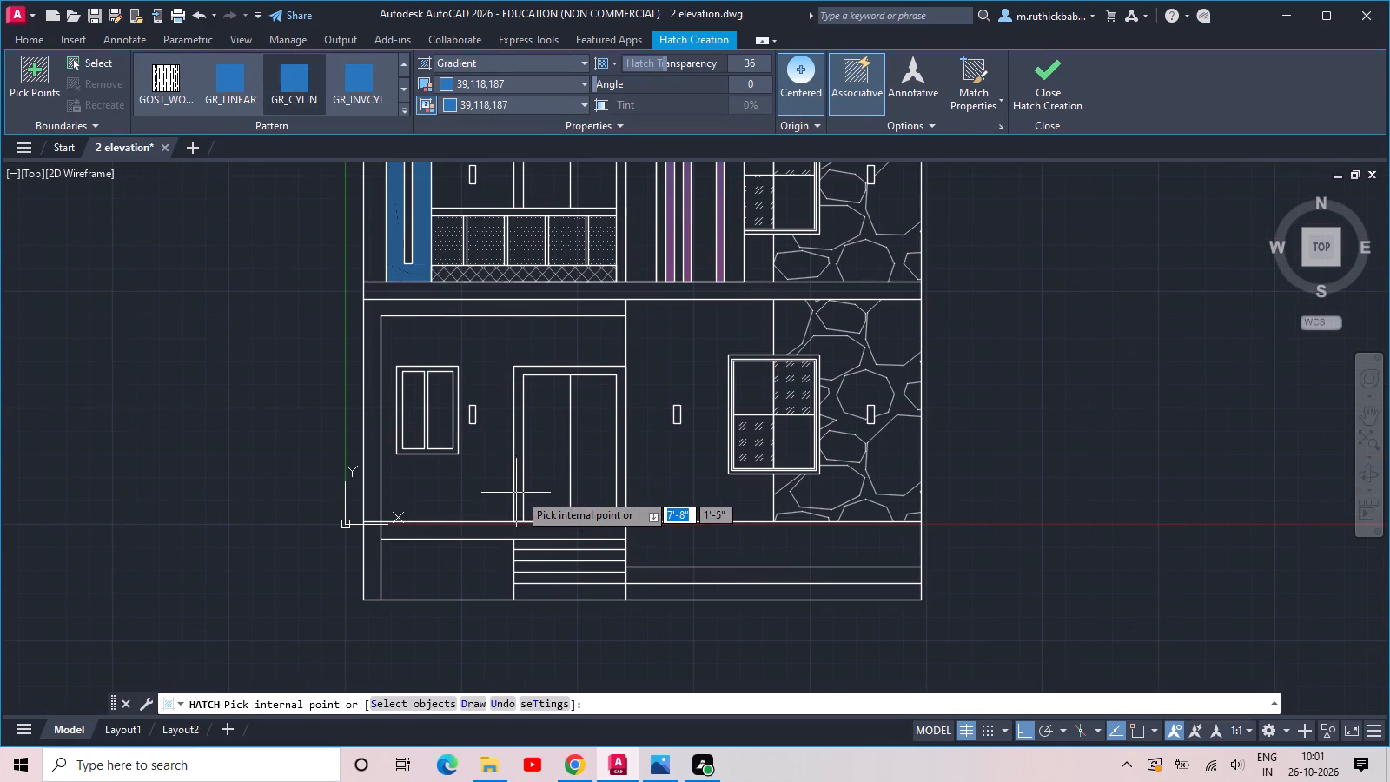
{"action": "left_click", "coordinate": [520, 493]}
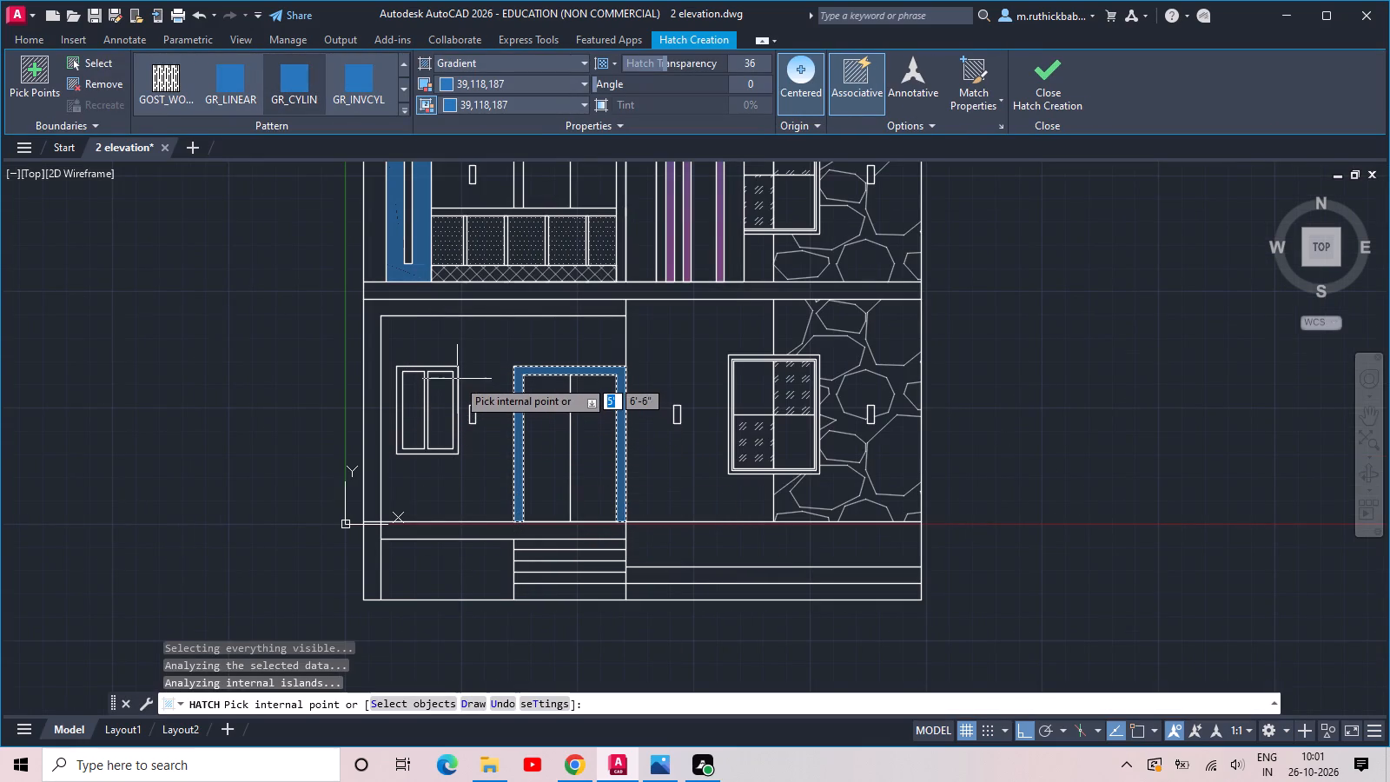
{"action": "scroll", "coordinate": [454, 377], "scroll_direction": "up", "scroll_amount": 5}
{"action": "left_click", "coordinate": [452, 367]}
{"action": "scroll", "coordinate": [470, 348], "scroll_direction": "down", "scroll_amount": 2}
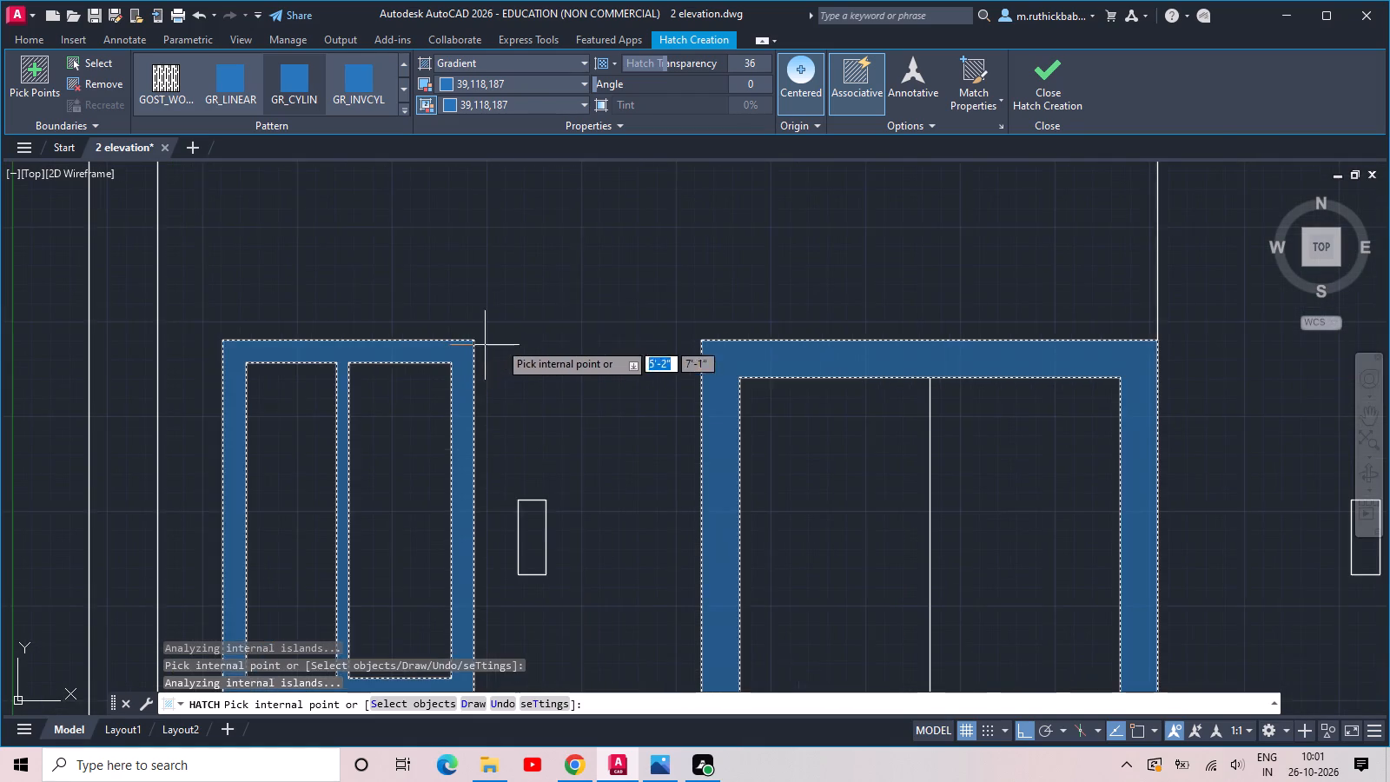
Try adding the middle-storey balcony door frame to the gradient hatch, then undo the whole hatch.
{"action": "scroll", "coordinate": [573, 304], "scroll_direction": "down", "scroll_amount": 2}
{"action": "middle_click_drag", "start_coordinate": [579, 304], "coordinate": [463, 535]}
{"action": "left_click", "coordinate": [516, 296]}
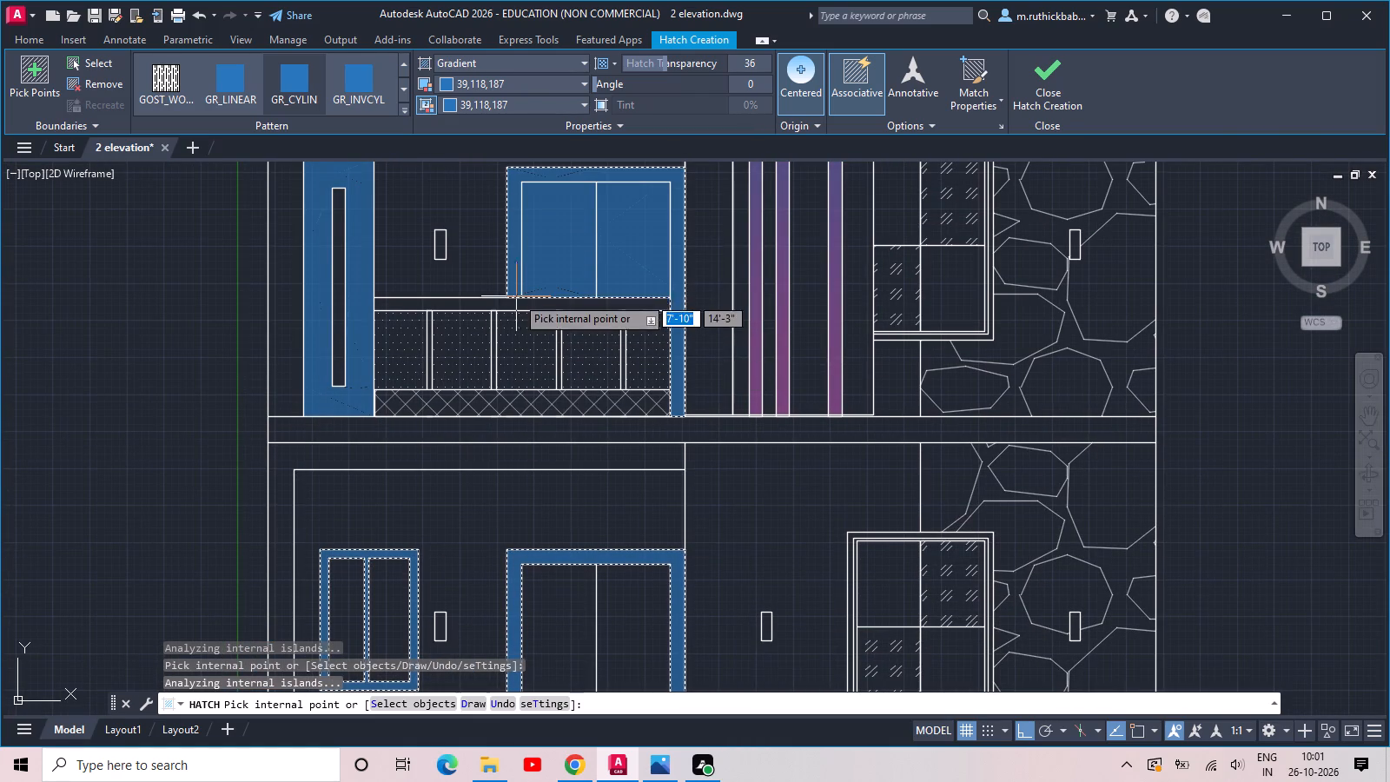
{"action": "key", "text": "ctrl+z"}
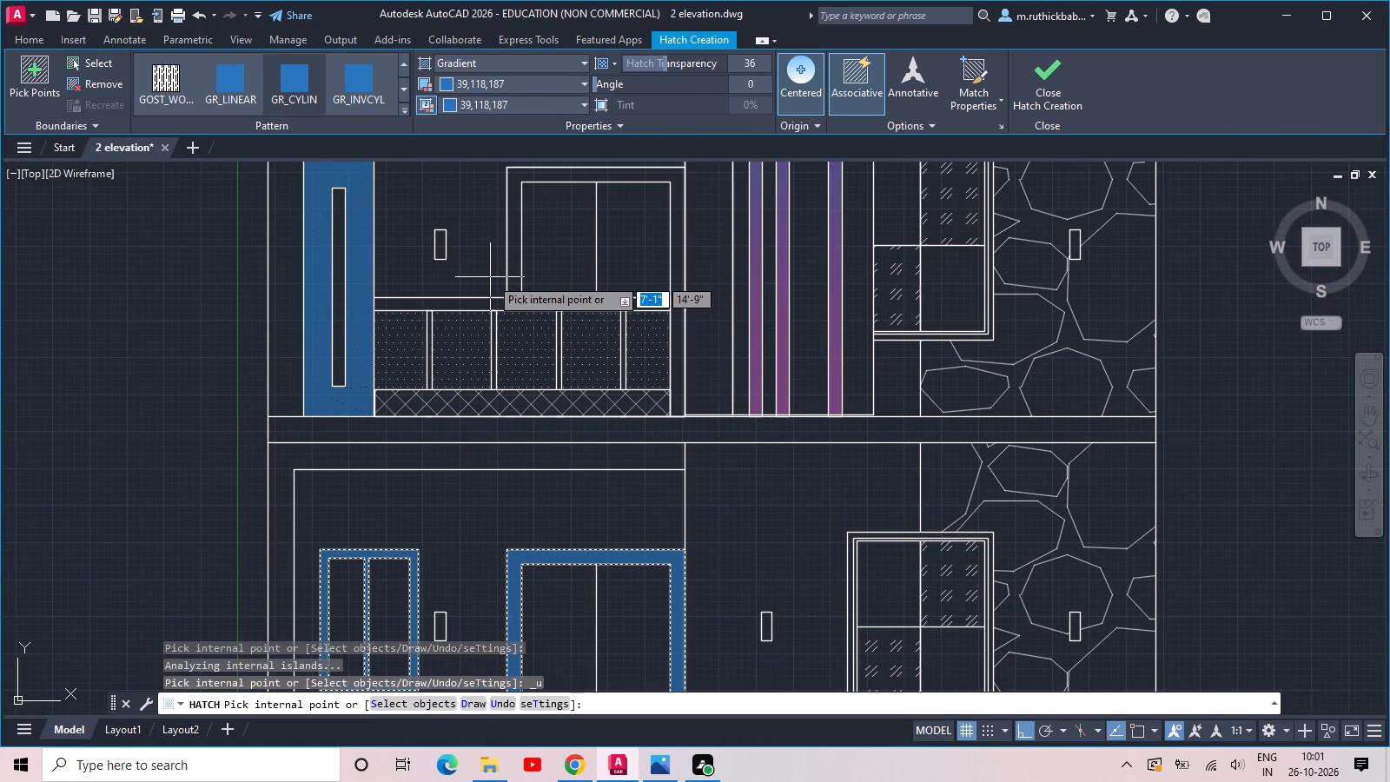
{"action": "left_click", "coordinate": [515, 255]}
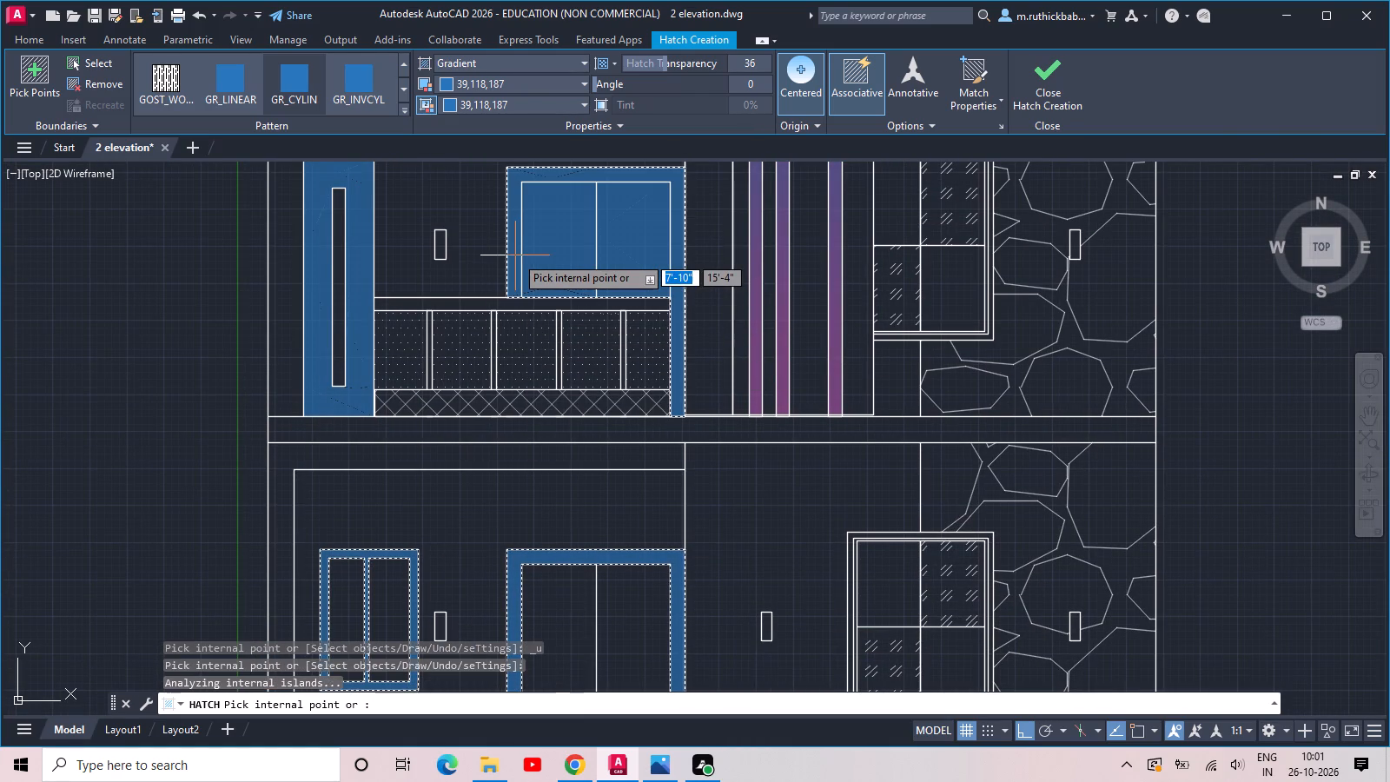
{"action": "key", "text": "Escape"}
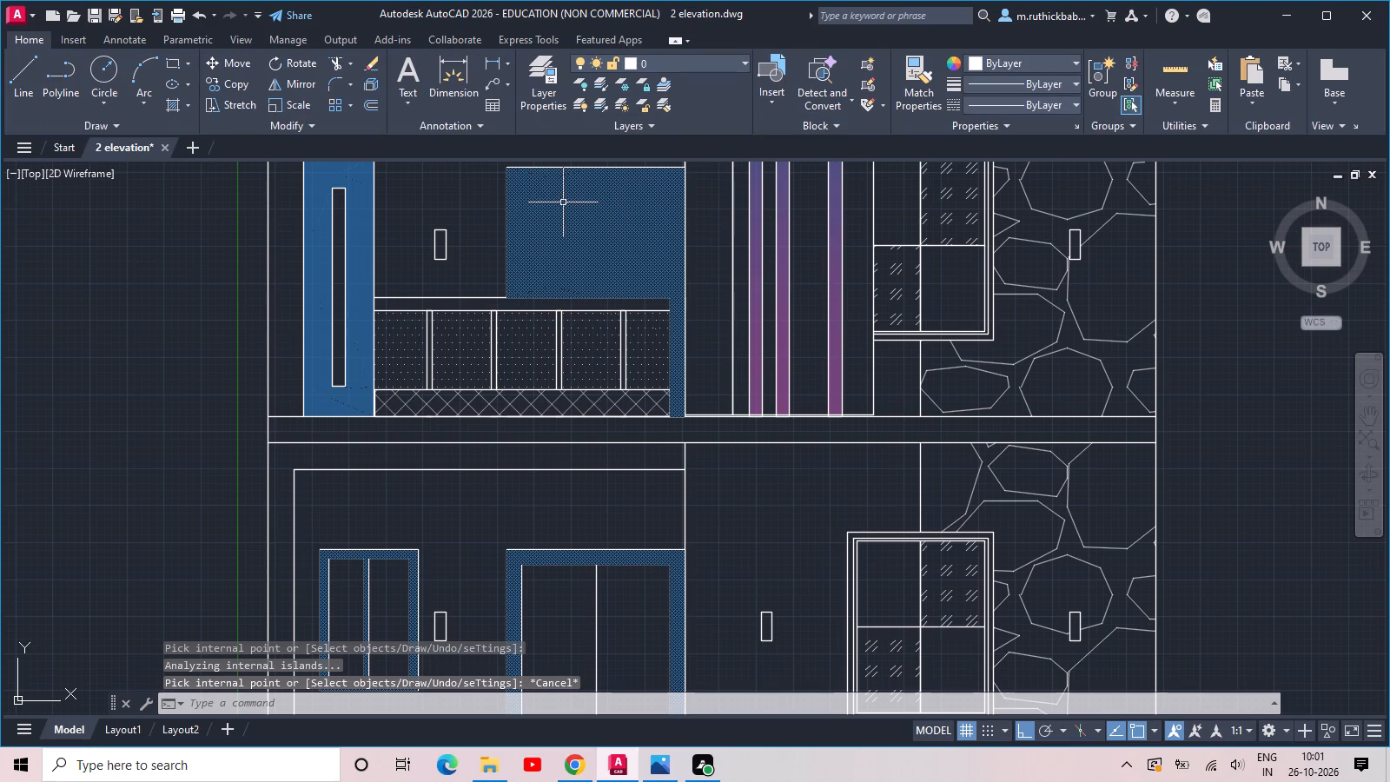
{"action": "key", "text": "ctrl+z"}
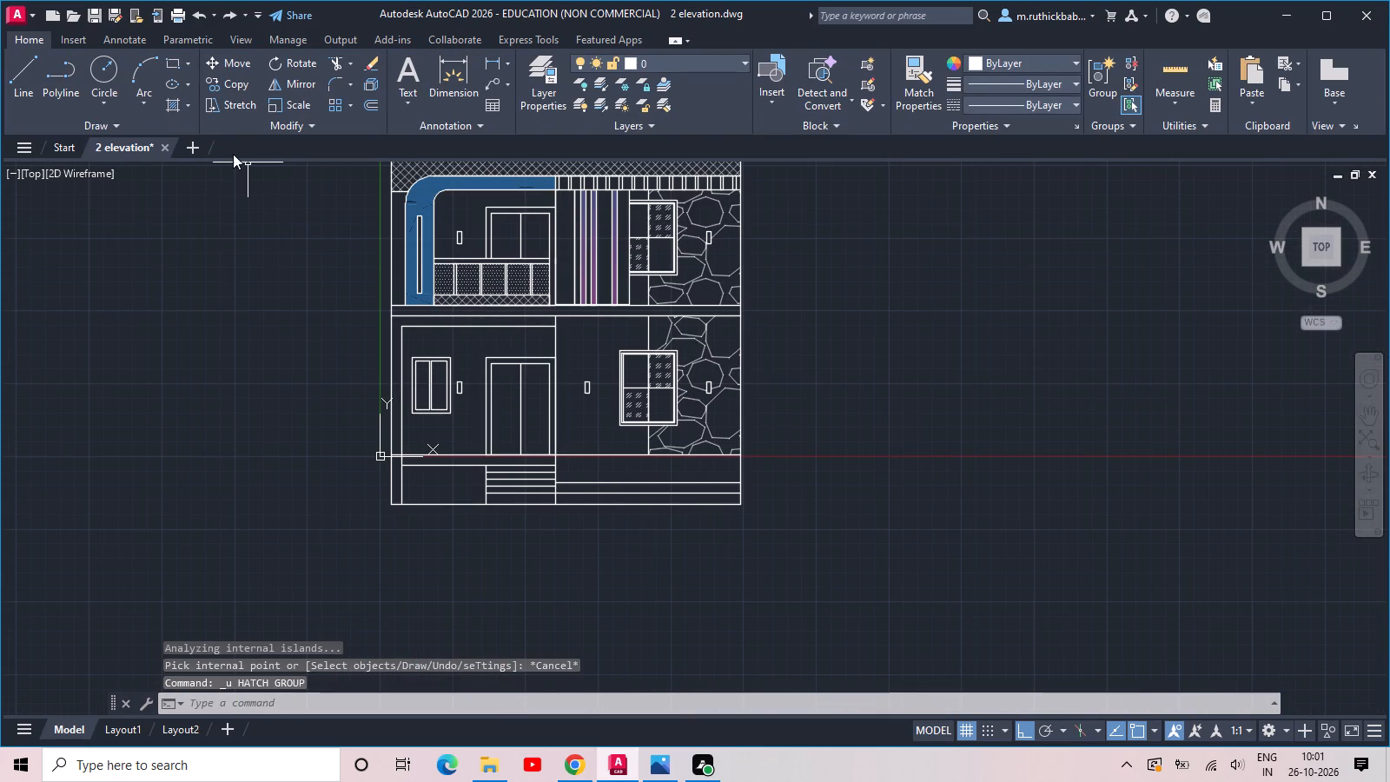
Draw a short horizontal line closing the foot of the balcony door frame, continuing the railing's top line to the wall edge.
{"action": "scroll", "coordinate": [529, 212], "scroll_direction": "up", "scroll_amount": 2}
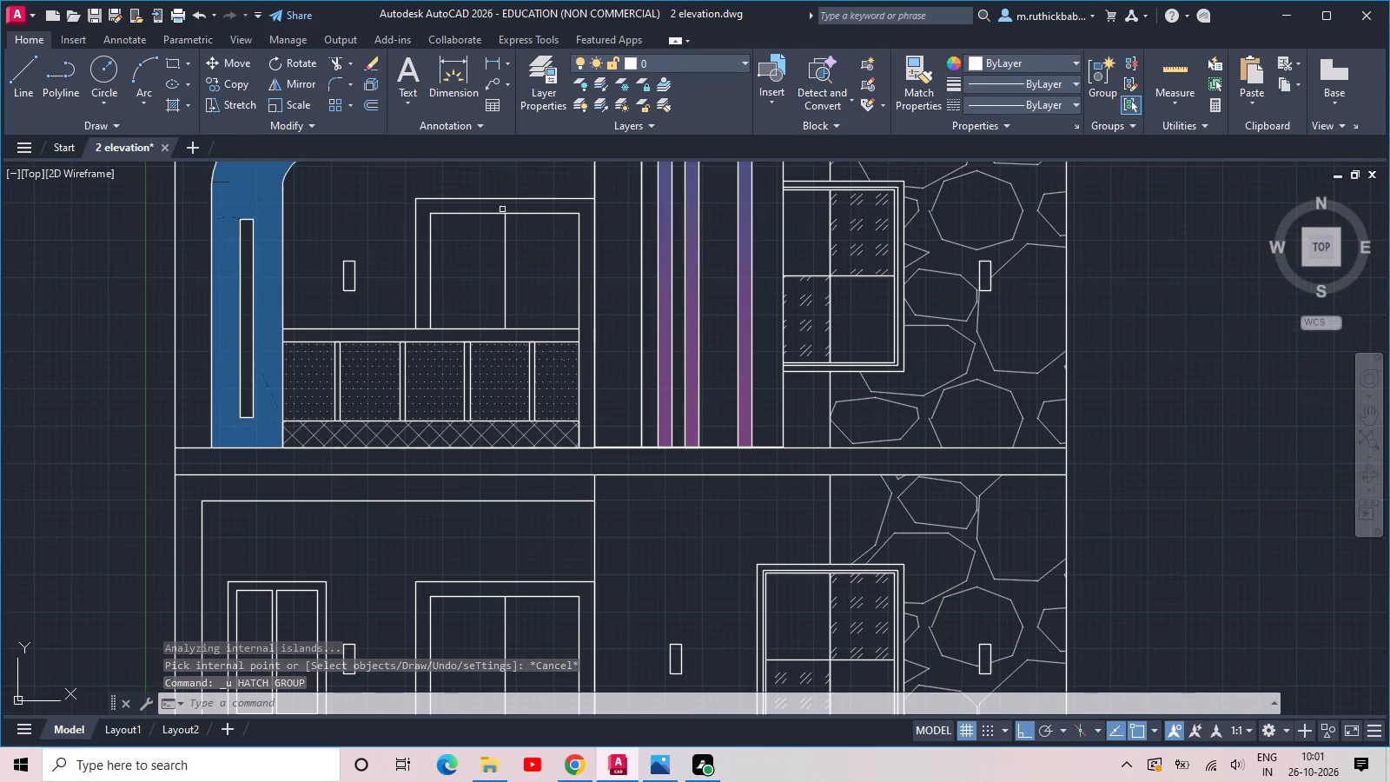
{"action": "scroll", "coordinate": [555, 308], "scroll_direction": "up", "scroll_amount": 1}
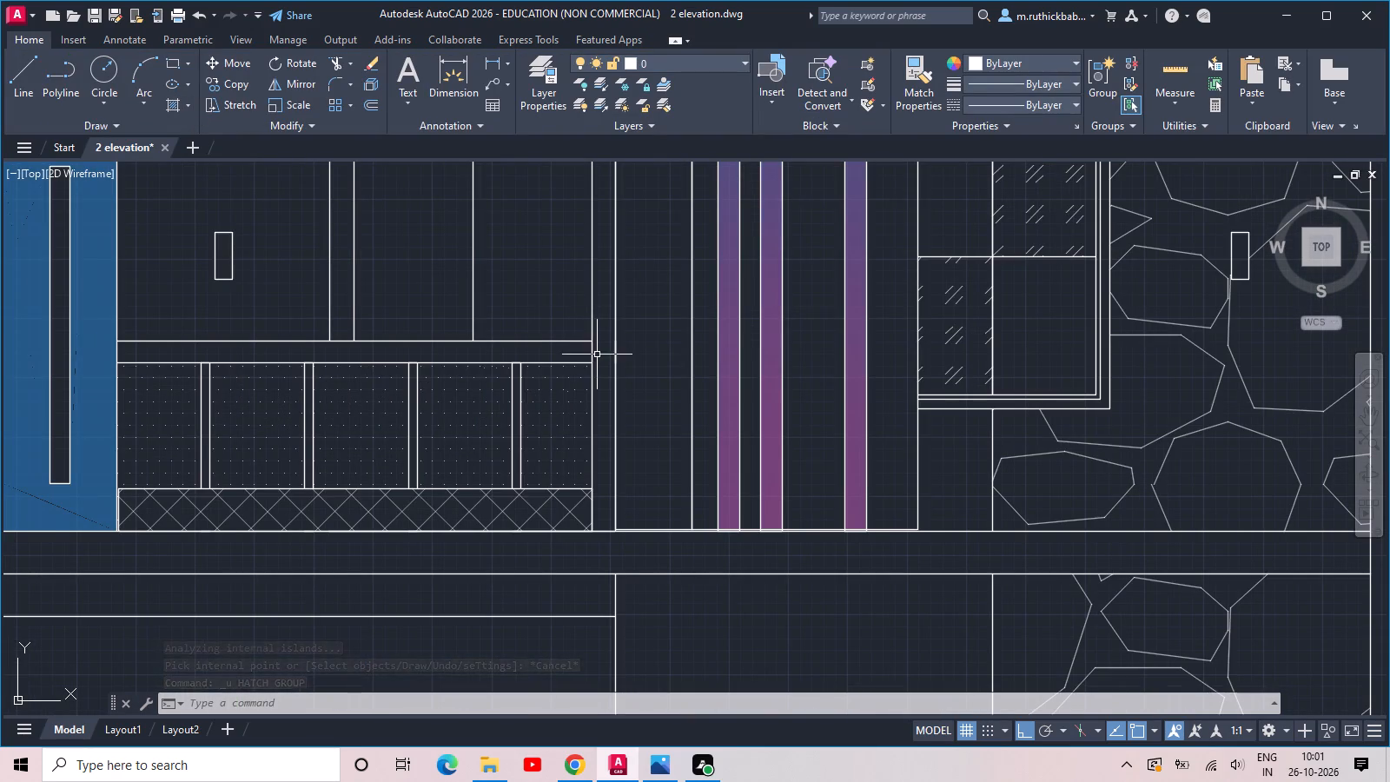
{"action": "key", "text": "Escape"}
{"action": "key", "text": "l"}
{"action": "key", "text": "space"}
{"action": "left_click", "coordinate": [588, 341]}
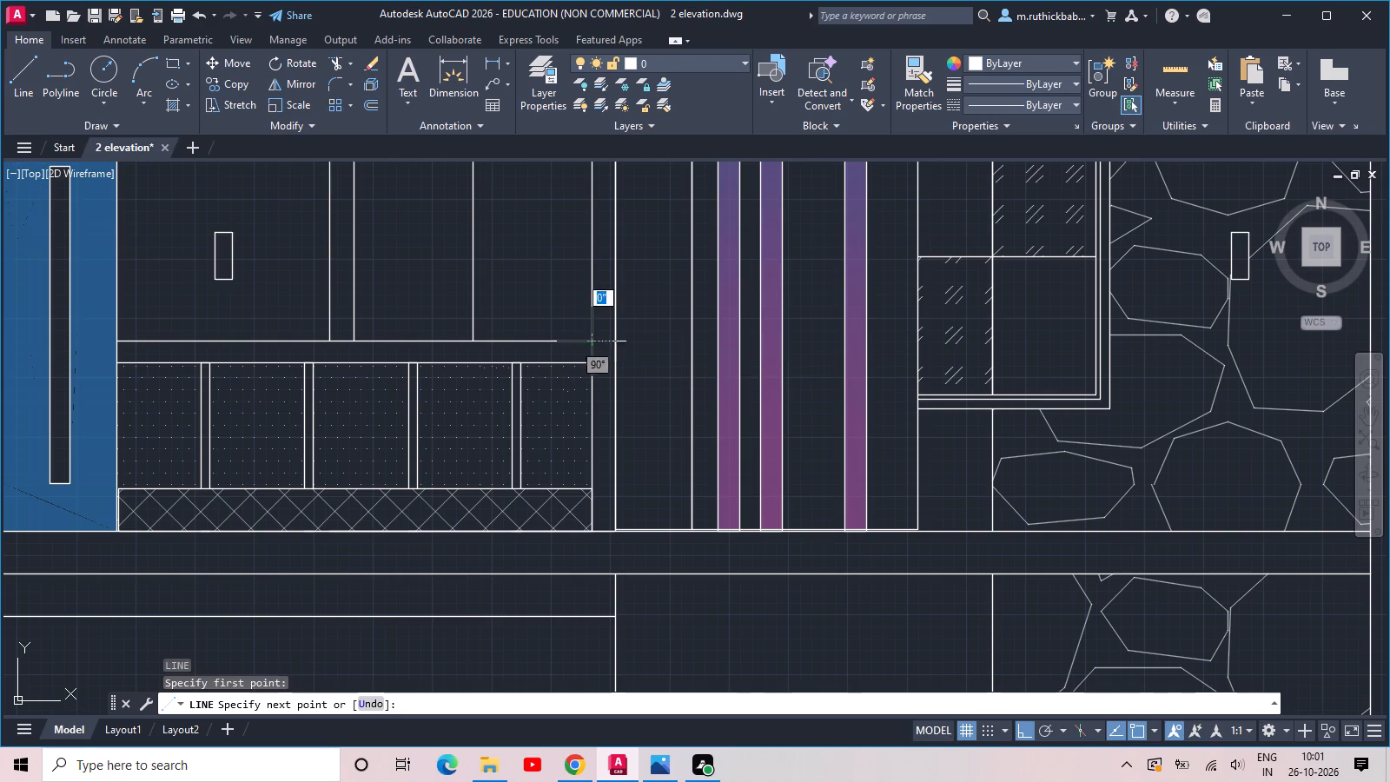
{"action": "left_click", "coordinate": [619, 338]}
{"action": "key", "text": "Escape"}
Hatch the balcony door frame, ground-floor door frame and small double-leaf window frame with the GR_LINEAR gradient.
{"action": "scroll", "coordinate": [550, 318], "scroll_direction": "down", "scroll_amount": 1}
{"action": "middle_click_drag", "start_coordinate": [549, 318], "coordinate": [558, 328]}
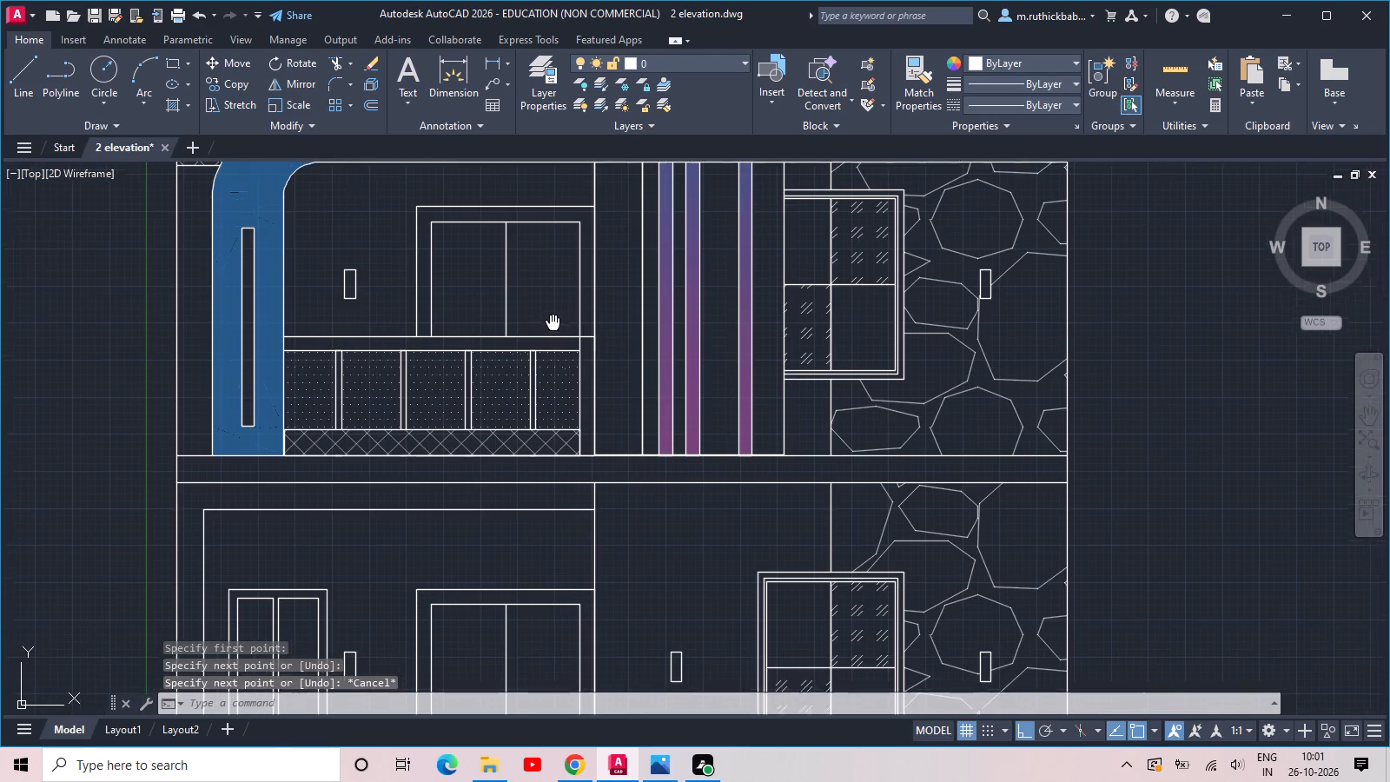
{"action": "middle_click_drag", "start_coordinate": [558, 328], "coordinate": [565, 335]}
{"action": "left_click", "coordinate": [176, 106]}
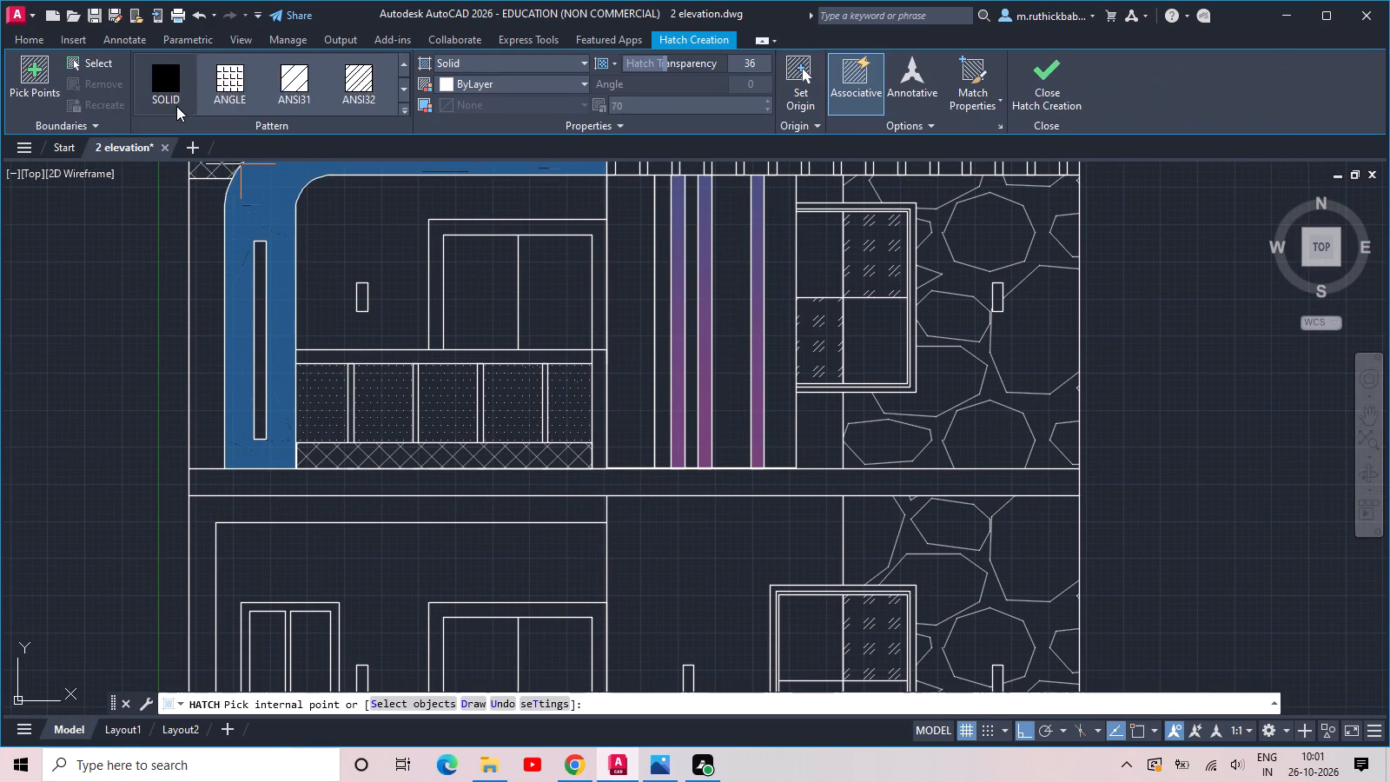
{"action": "scroll", "coordinate": [176, 106], "scroll_direction": "down", "scroll_amount": 9}
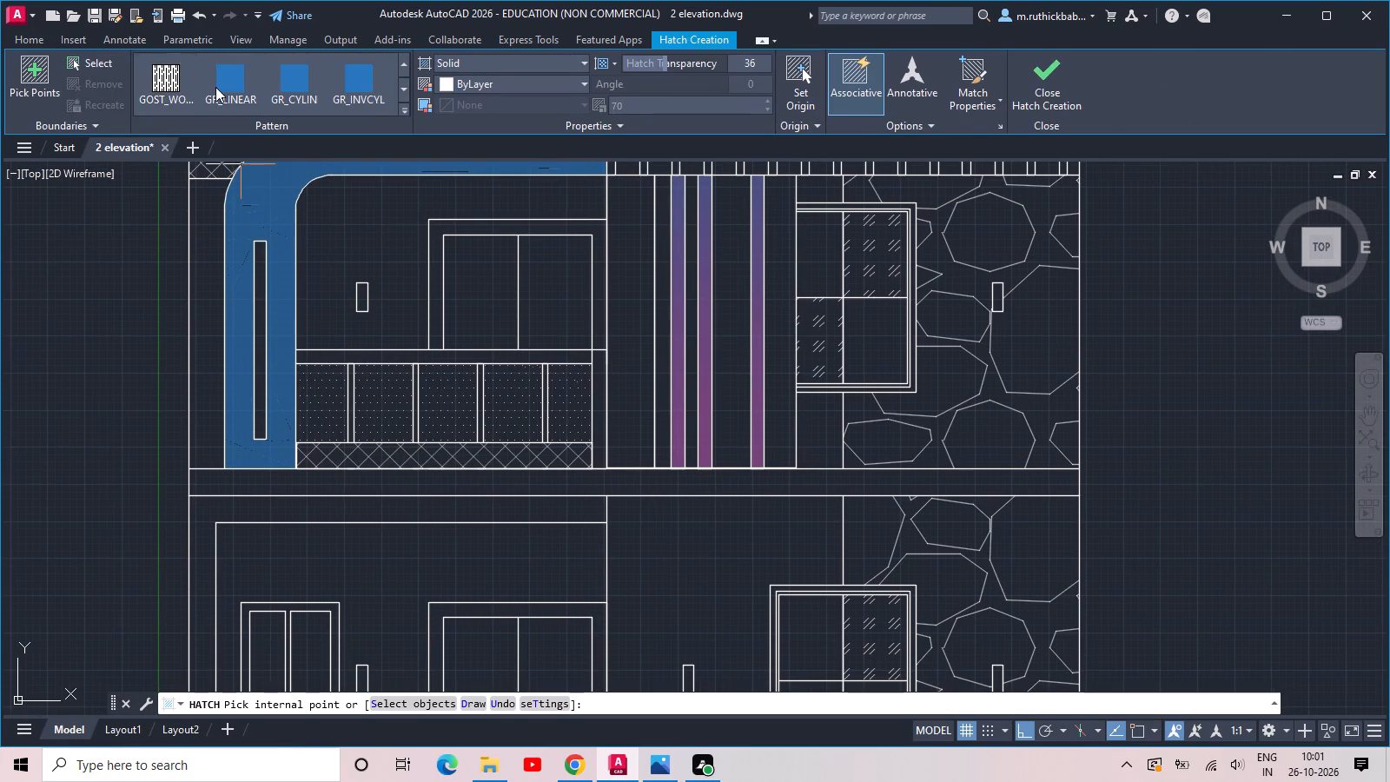
{"action": "left_click", "coordinate": [225, 83]}
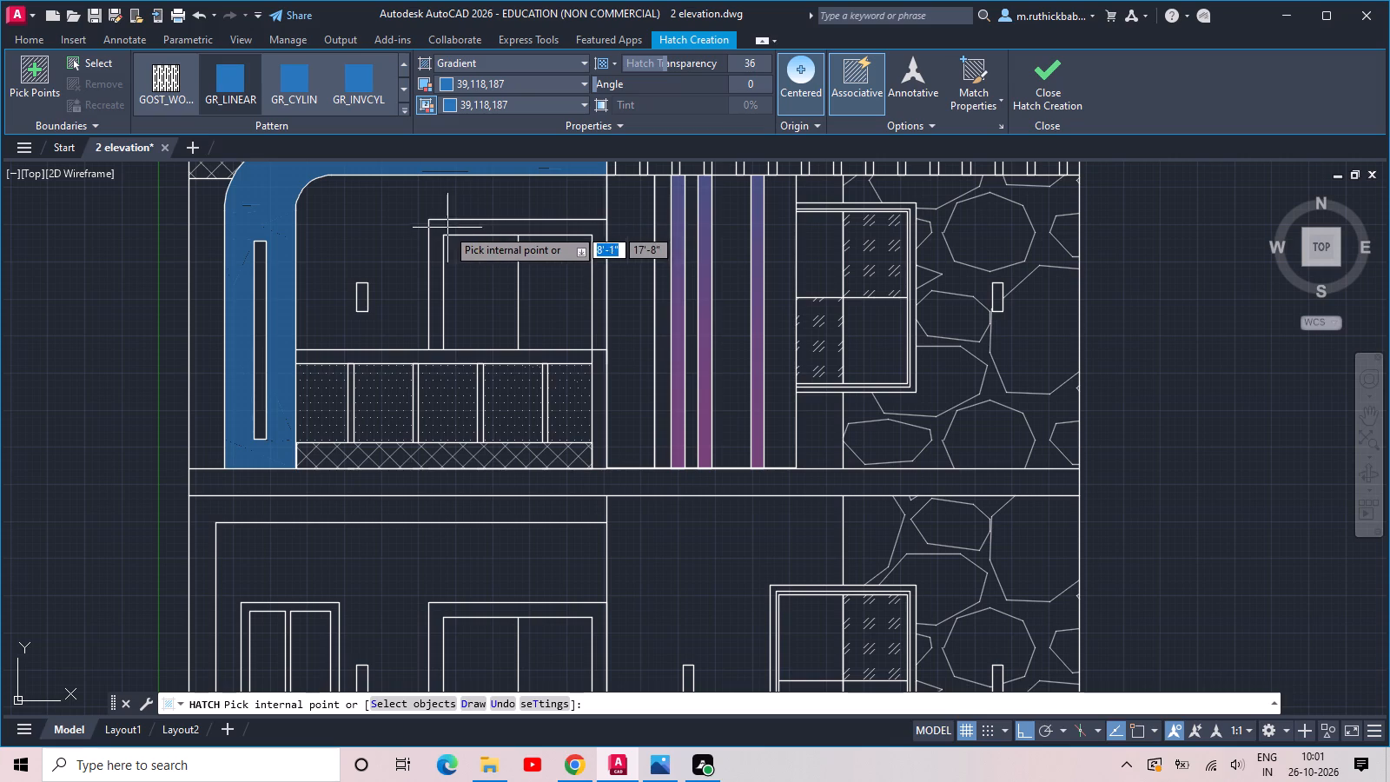
{"action": "left_click", "coordinate": [434, 228]}
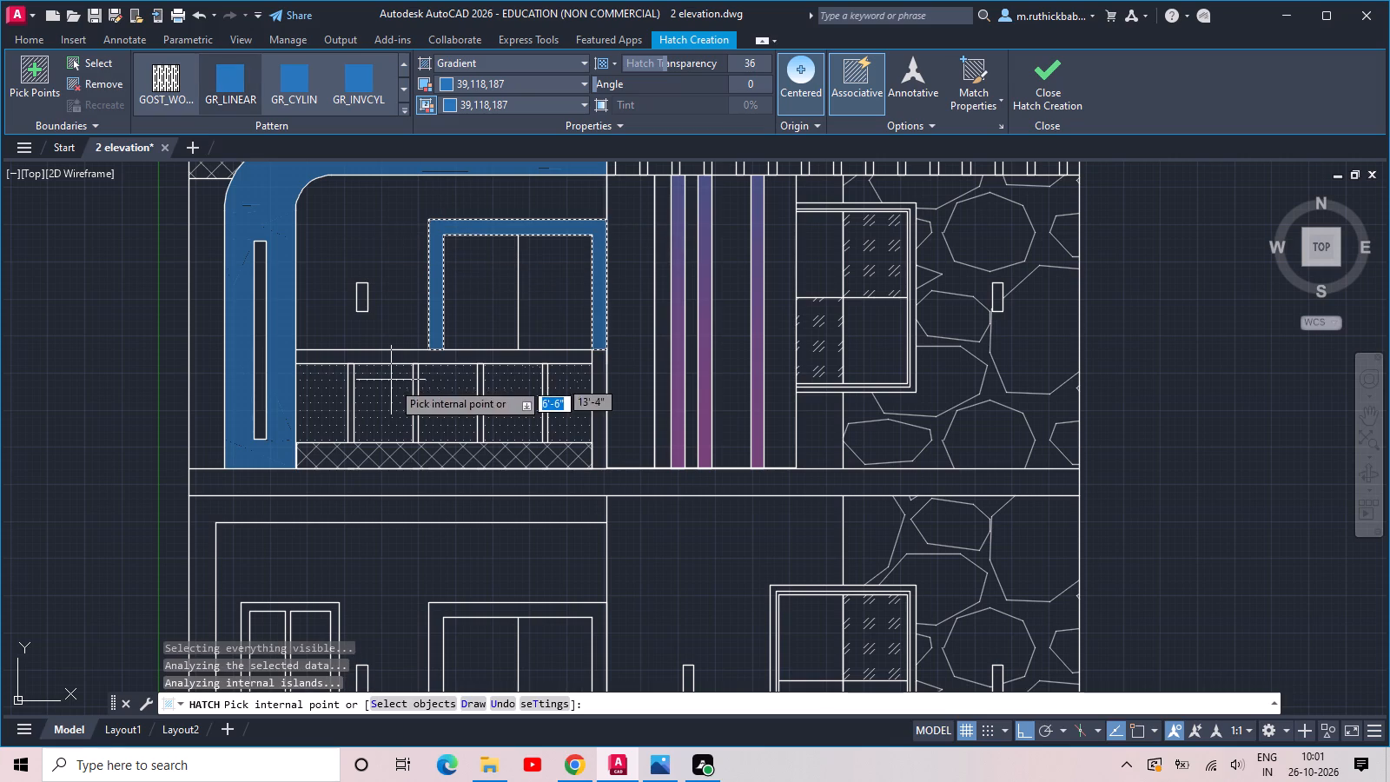
{"action": "left_click", "coordinate": [436, 614]}
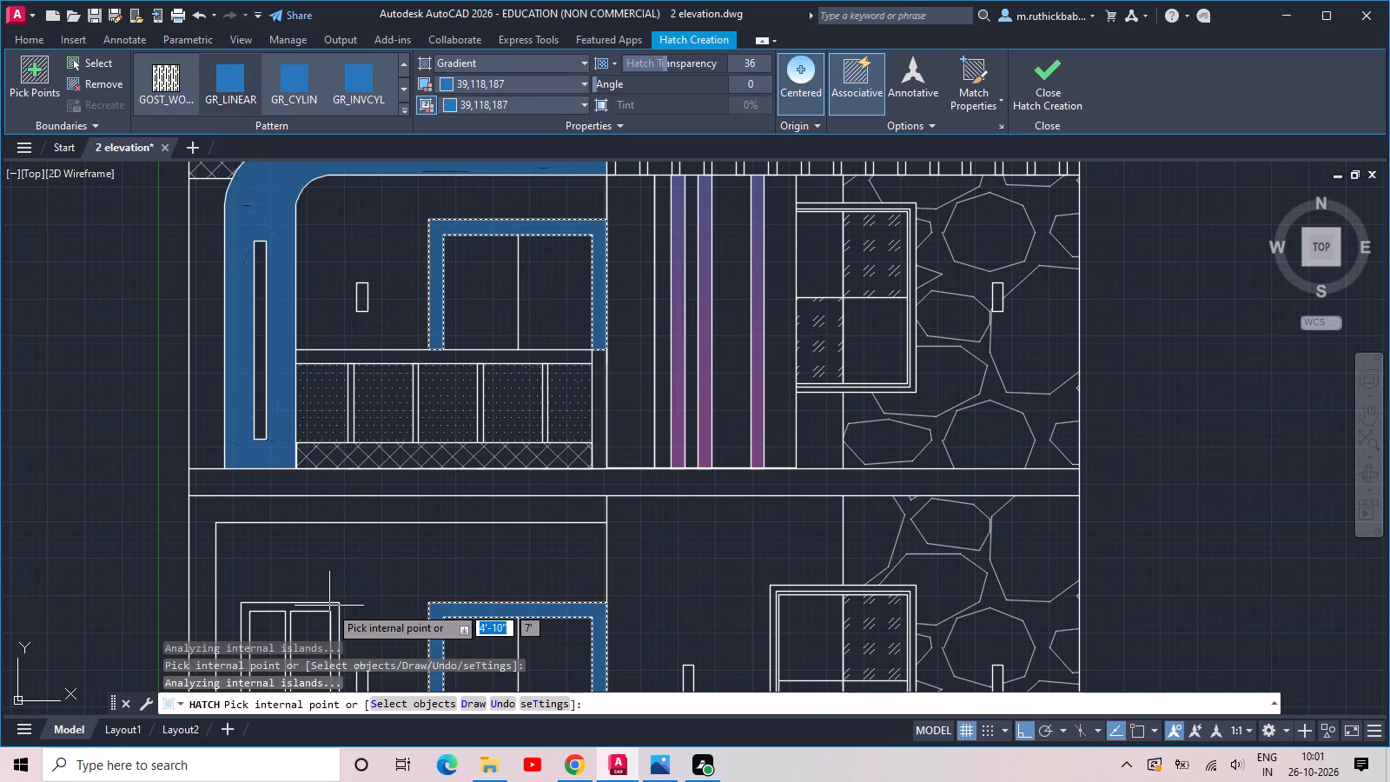
{"action": "left_click", "coordinate": [328, 606]}
{"action": "scroll", "coordinate": [359, 552], "scroll_direction": "down", "scroll_amount": 2}
{"action": "middle_click_drag", "start_coordinate": [371, 541], "coordinate": [374, 536]}
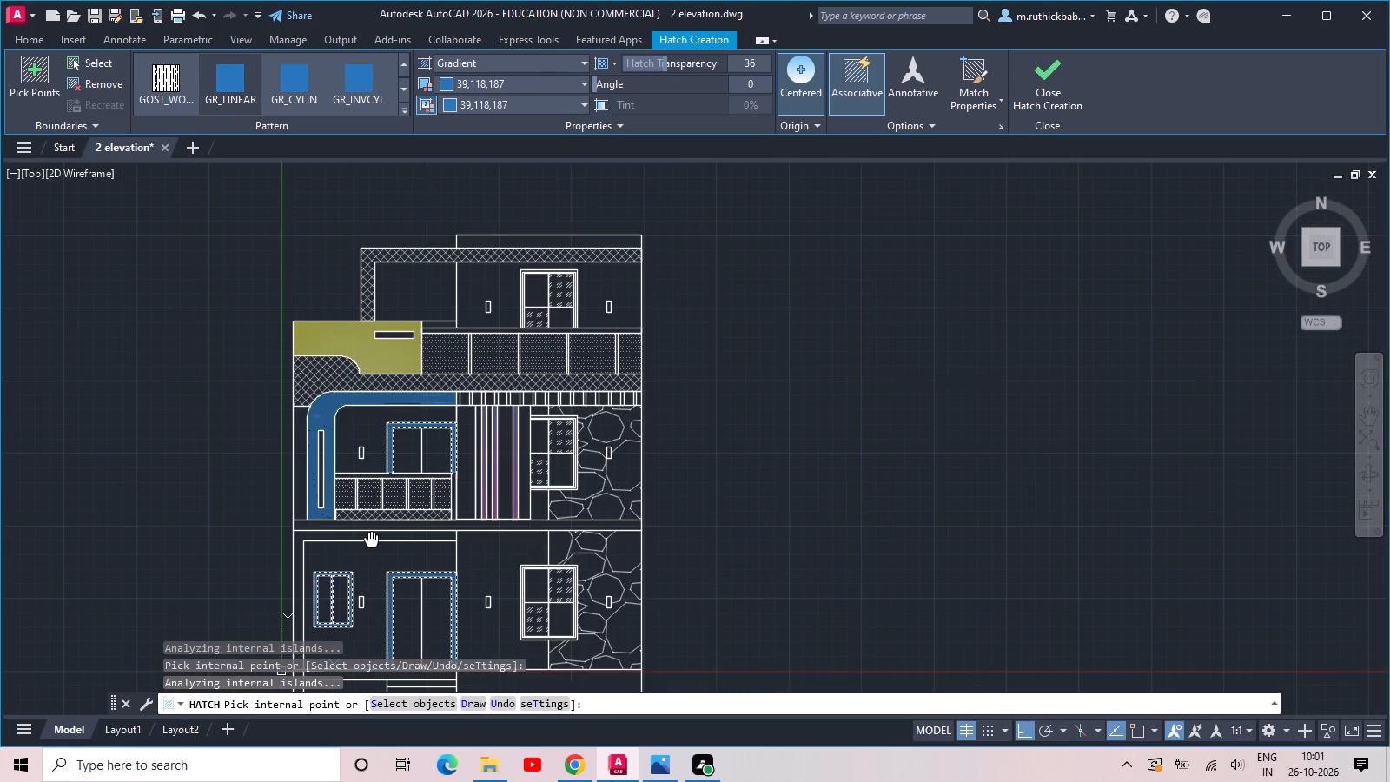
{"action": "middle_click_drag", "start_coordinate": [374, 536], "coordinate": [439, 416]}
Set both gradient colours of the door and window frames to 153,27,30 and finish the hatch.
{"action": "left_click", "coordinate": [493, 83]}
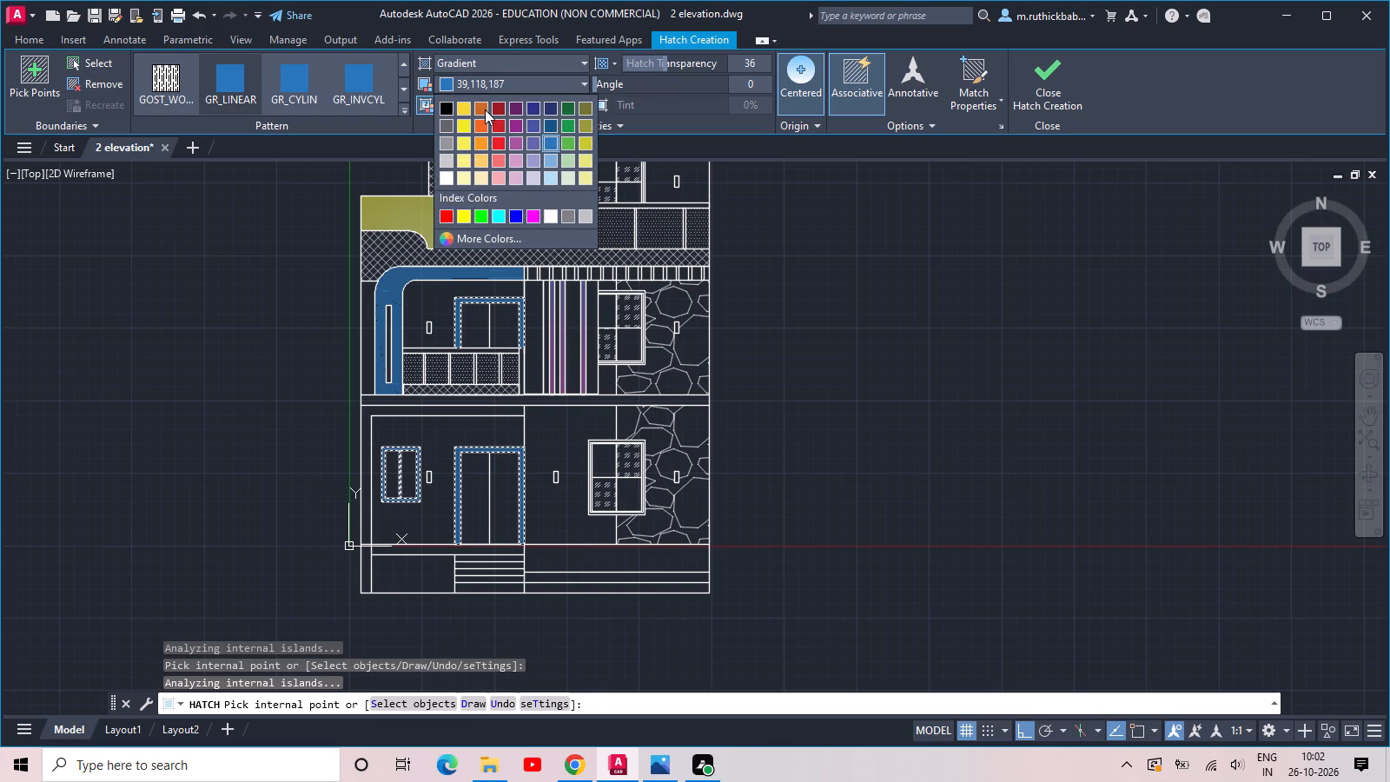
{"action": "left_click", "coordinate": [491, 109]}
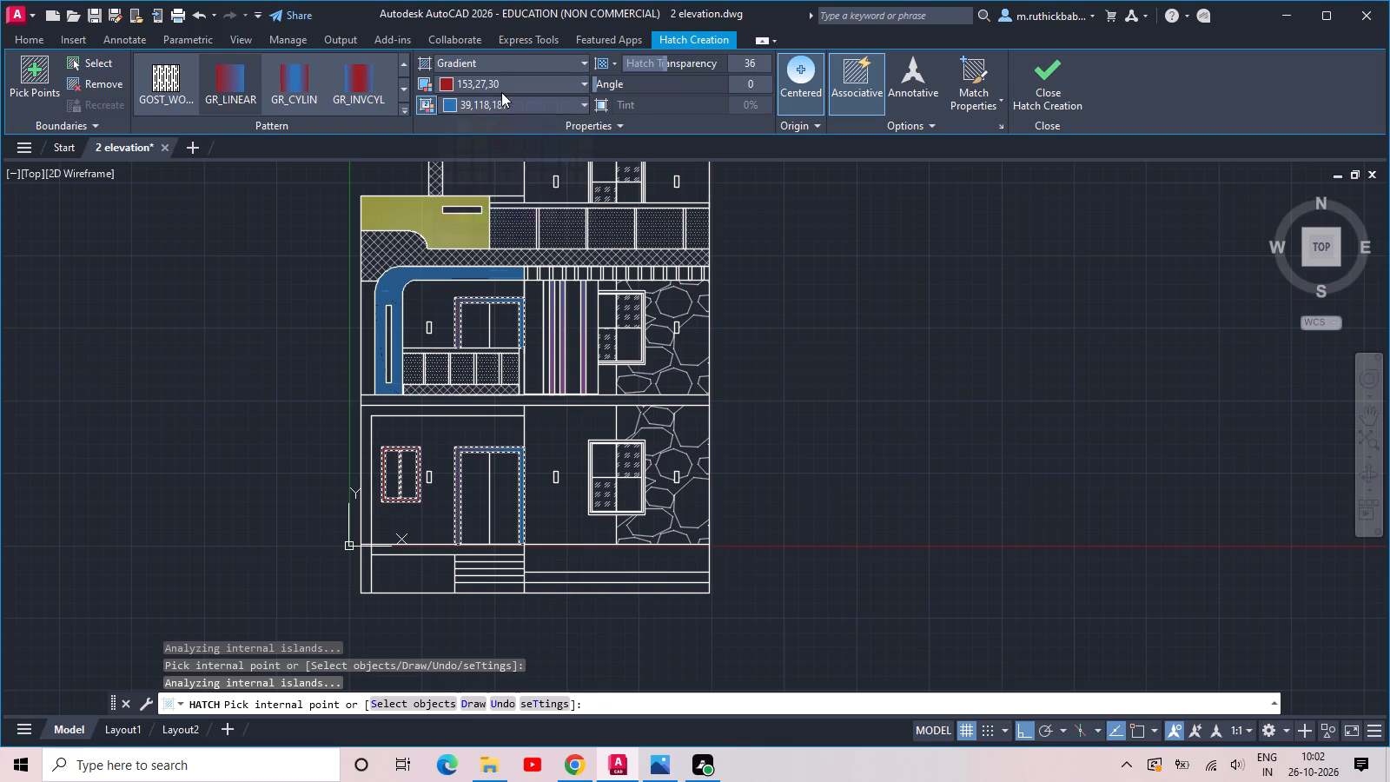
{"action": "left_click", "coordinate": [502, 99]}
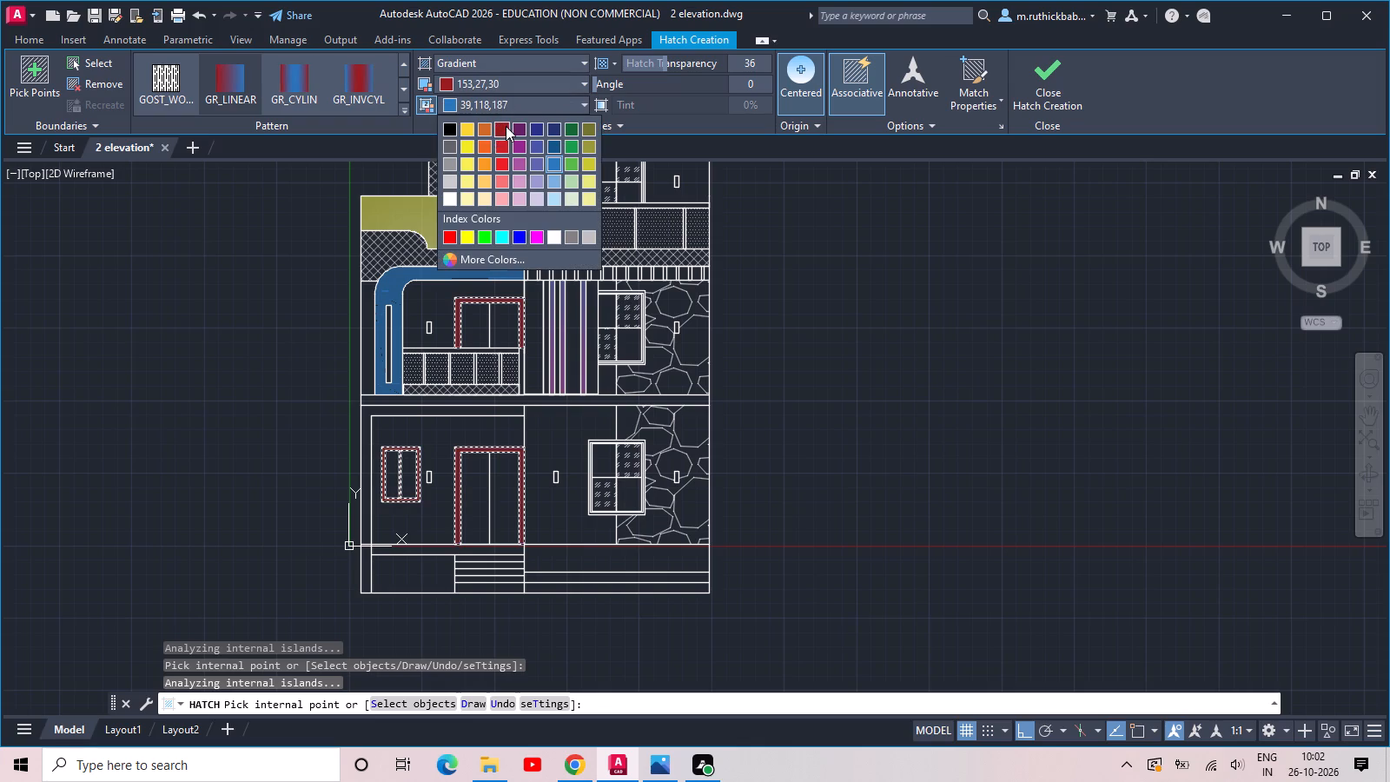
{"action": "left_click", "coordinate": [506, 126]}
{"action": "scroll", "coordinate": [496, 182], "scroll_direction": "down", "scroll_amount": 2}
{"action": "scroll", "coordinate": [509, 335], "scroll_direction": "up", "scroll_amount": 3}
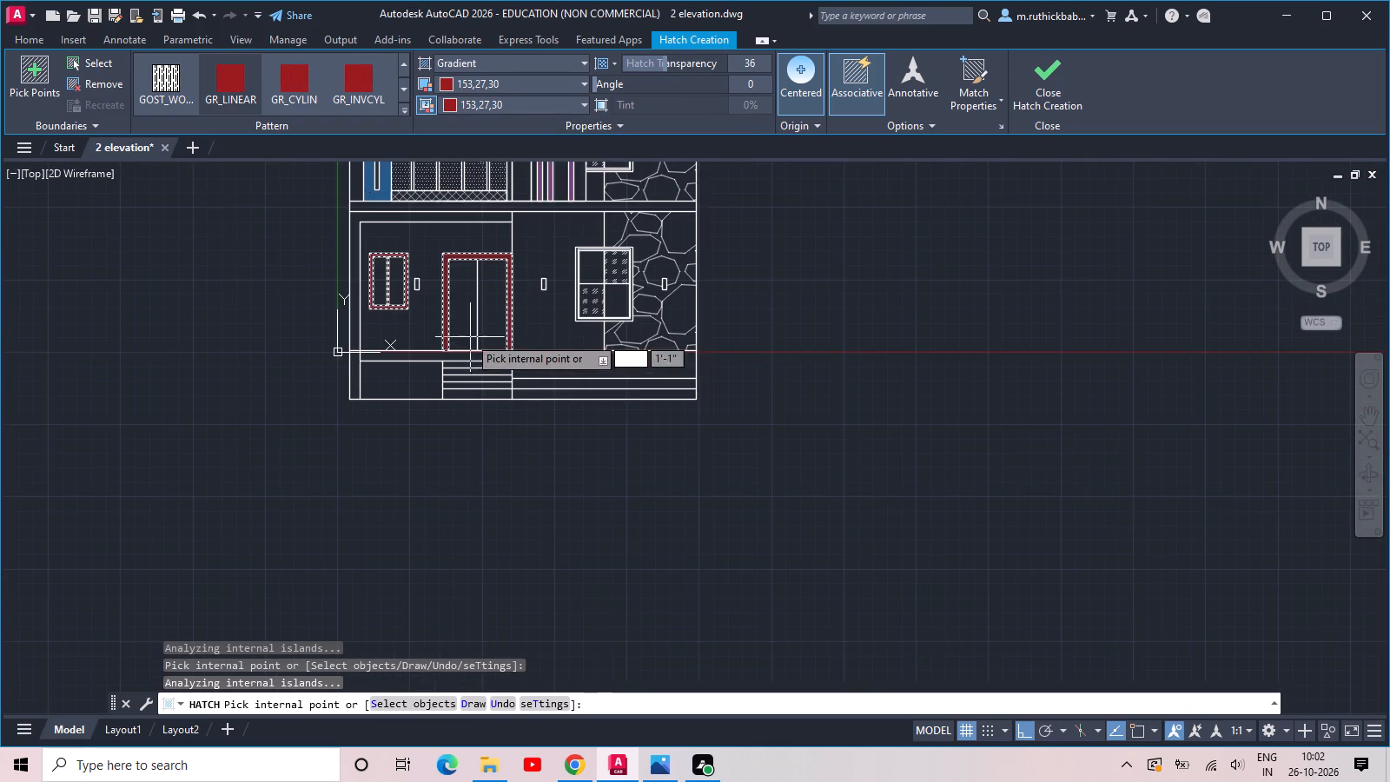
{"action": "scroll", "coordinate": [421, 303], "scroll_direction": "up", "scroll_amount": 2}
{"action": "key", "text": "Return"}
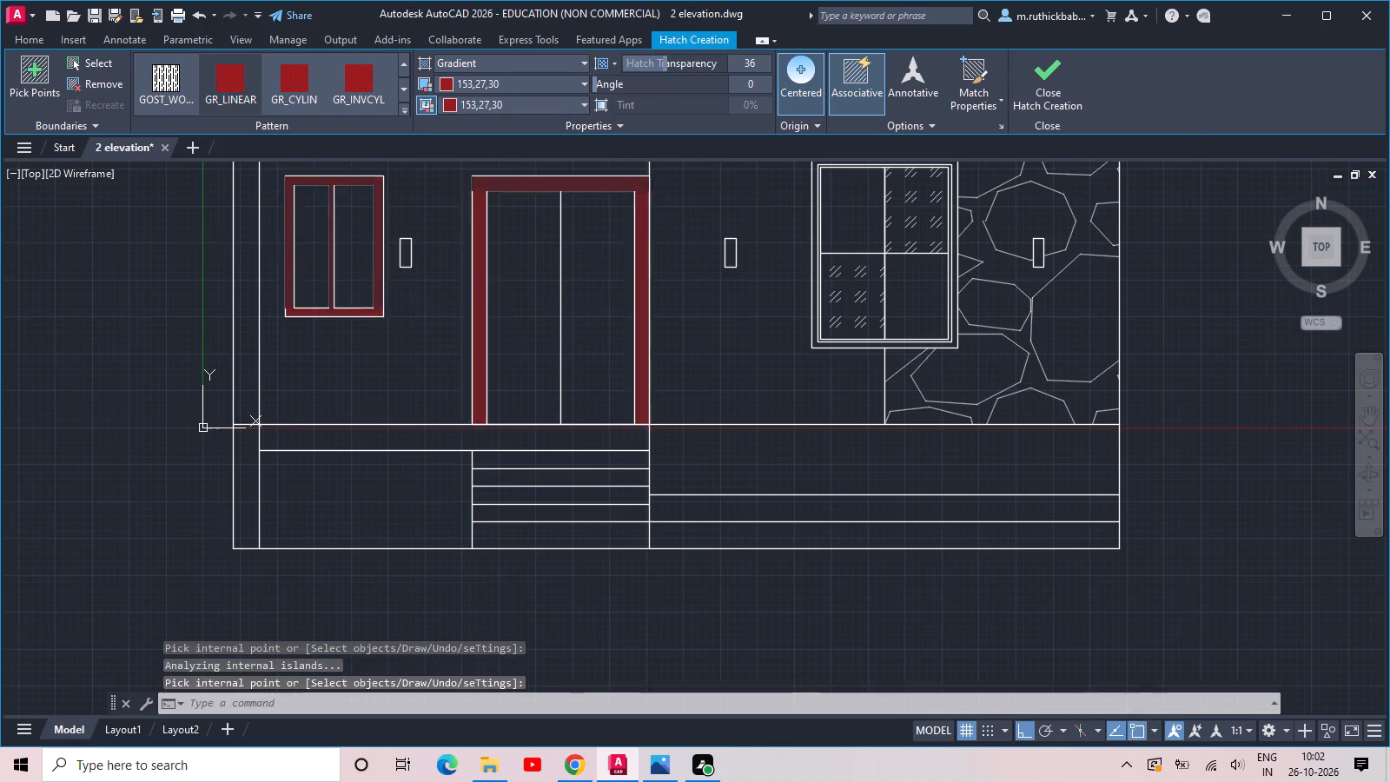
Hatch the top storey's L-shaped crosshatched frame and the curved crosshatched band below the parapet with the GR_LINEAR gradient.
{"action": "key", "text": "Return"}
{"action": "scroll", "coordinate": [380, 262], "scroll_direction": "down", "scroll_amount": 2}
{"action": "middle_click_drag", "start_coordinate": [400, 262], "coordinate": [370, 367]}
{"action": "scroll", "coordinate": [376, 336], "scroll_direction": "down", "scroll_amount": 1}
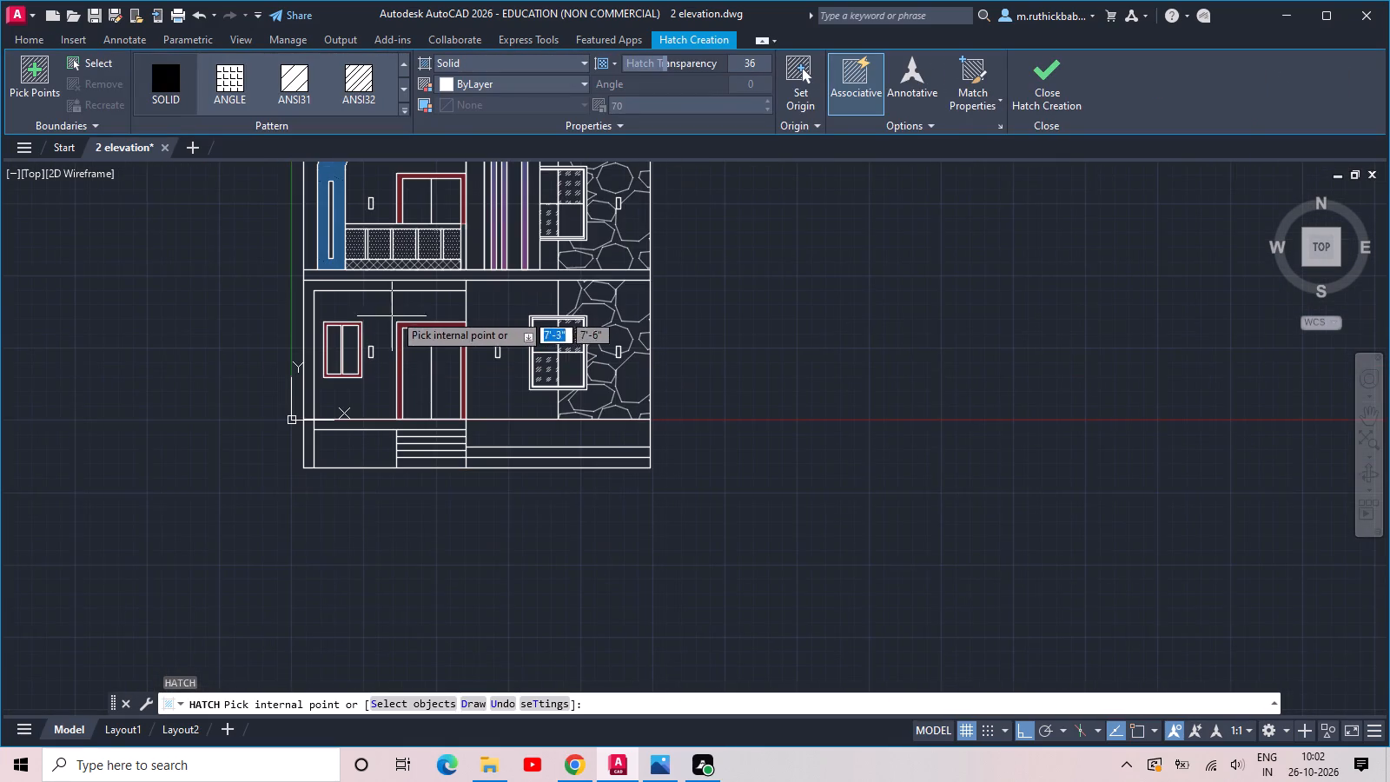
{"action": "middle_click_drag", "start_coordinate": [395, 303], "coordinate": [394, 397]}
{"action": "middle_click_drag", "start_coordinate": [502, 282], "coordinate": [507, 361]}
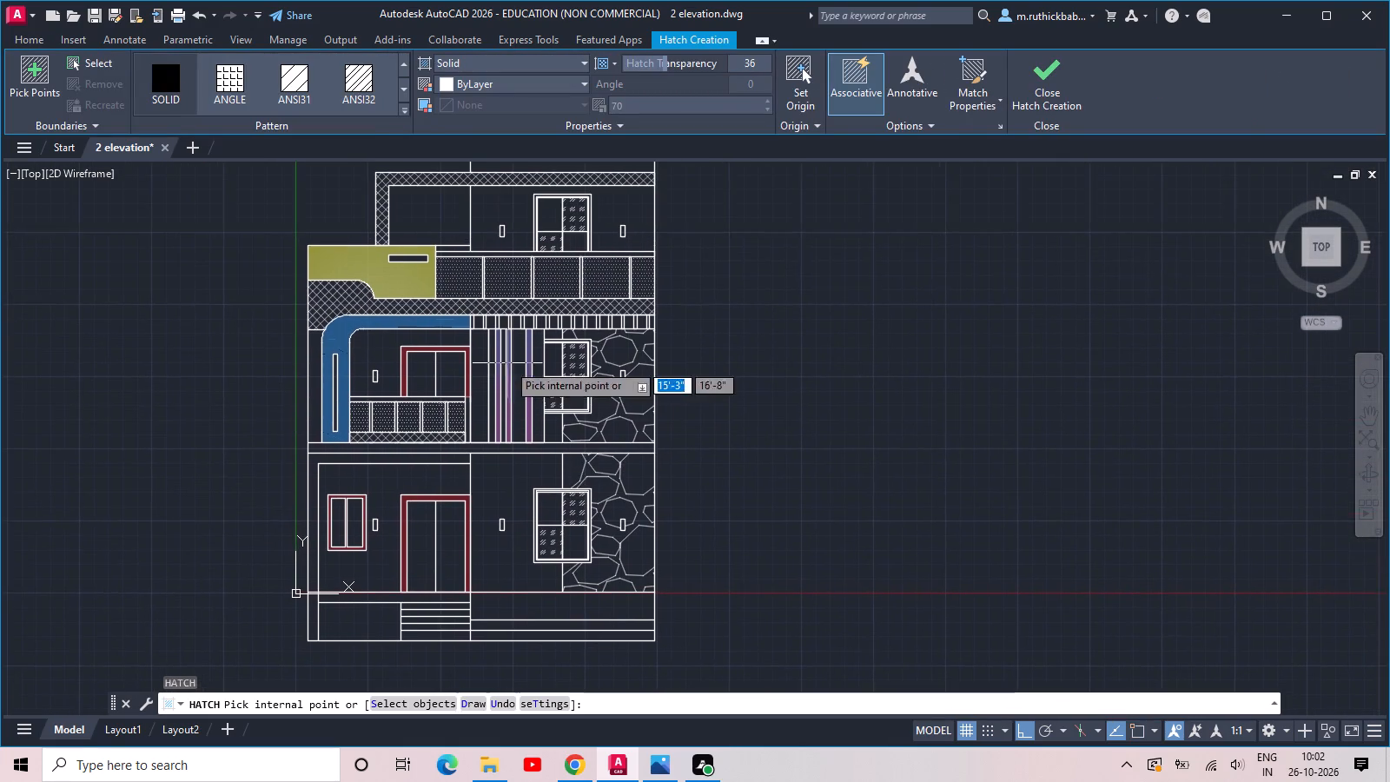
{"action": "middle_click_drag", "start_coordinate": [509, 275], "coordinate": [539, 375]}
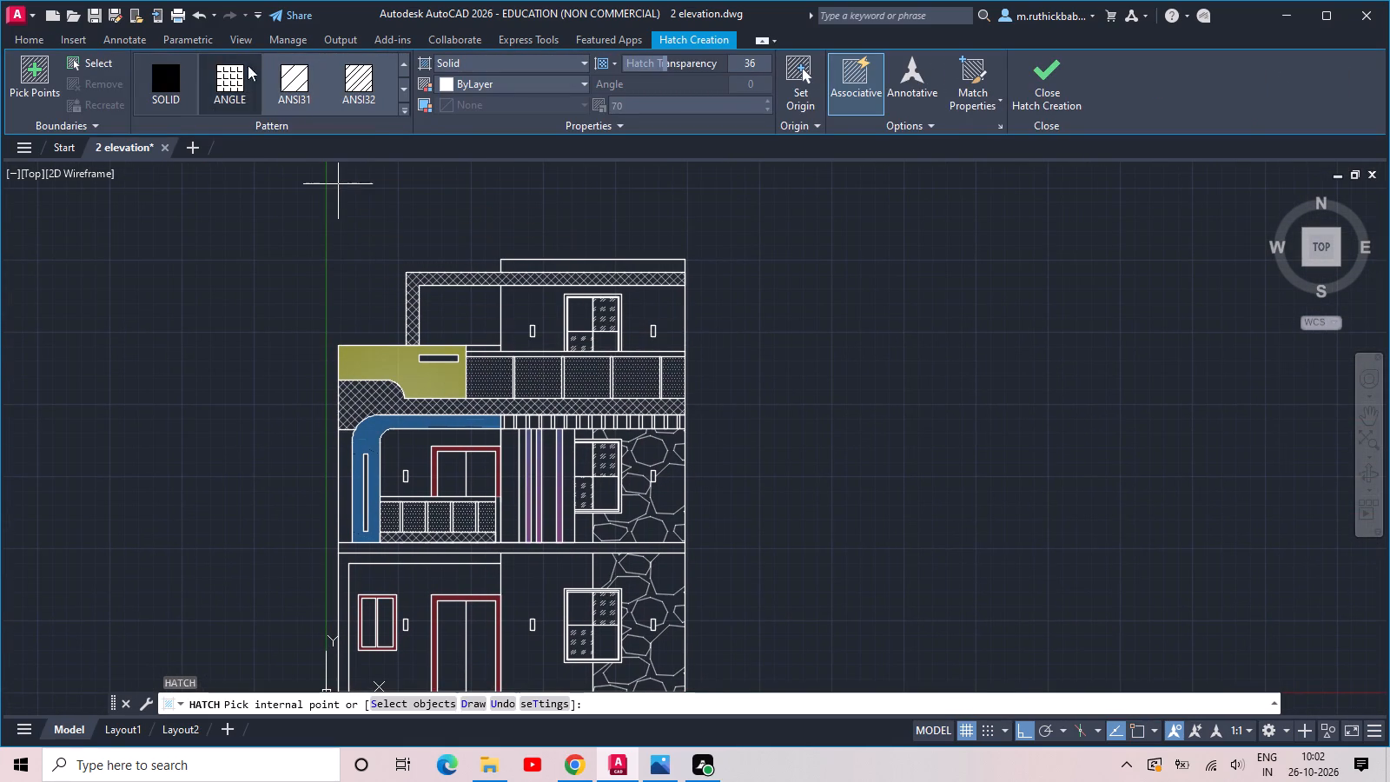
{"action": "scroll", "coordinate": [239, 63], "scroll_direction": "down", "scroll_amount": 7}
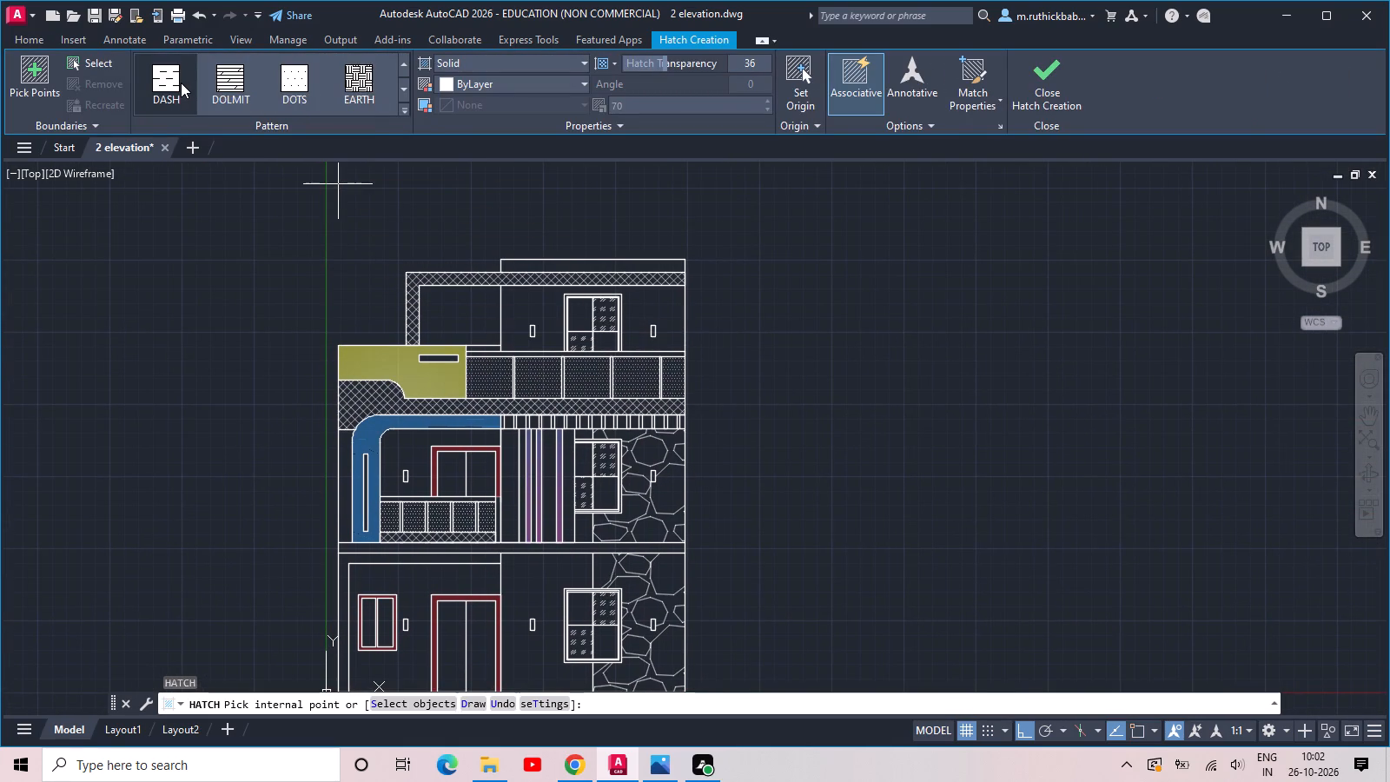
{"action": "scroll", "coordinate": [181, 83], "scroll_direction": "down", "scroll_amount": 2}
{"action": "left_click", "coordinate": [222, 76]}
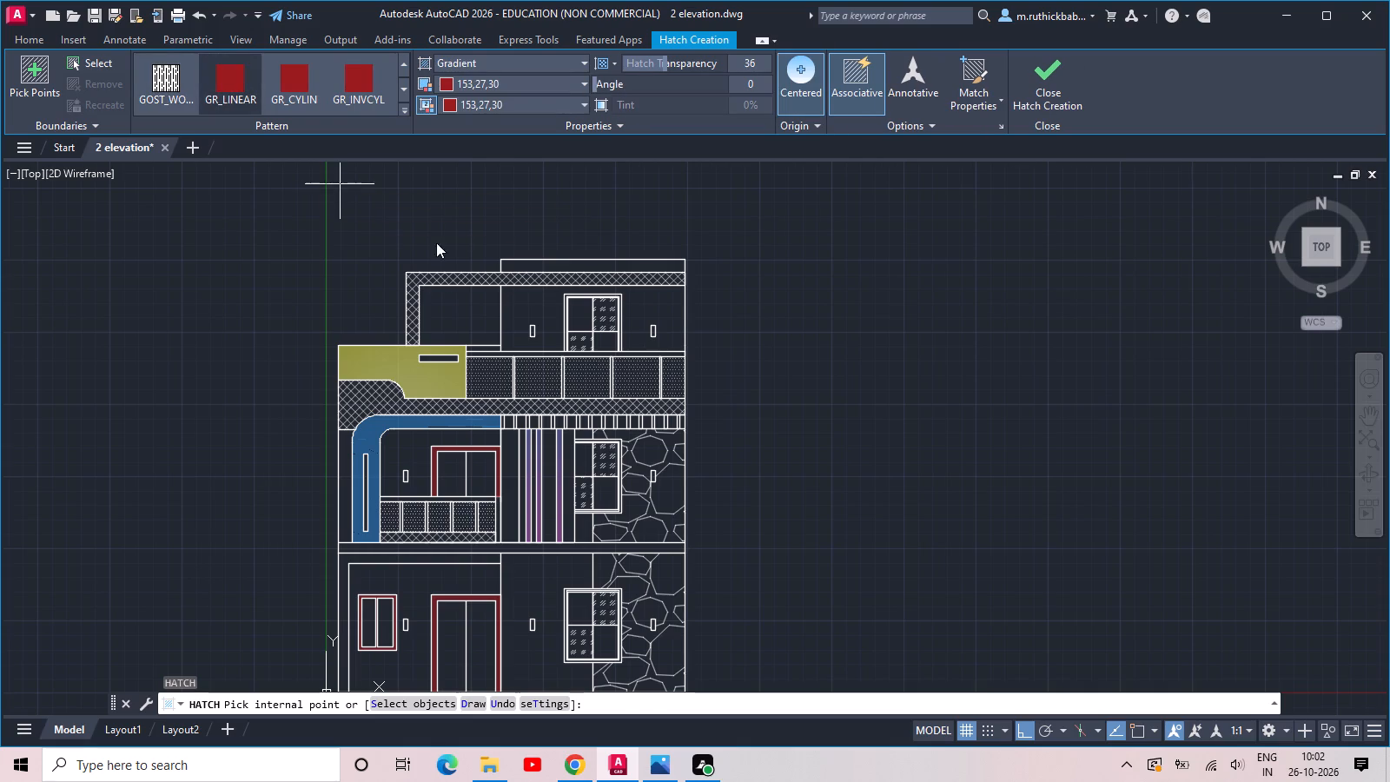
{"action": "scroll", "coordinate": [436, 267], "scroll_direction": "up", "scroll_amount": 2}
{"action": "left_click", "coordinate": [380, 300]}
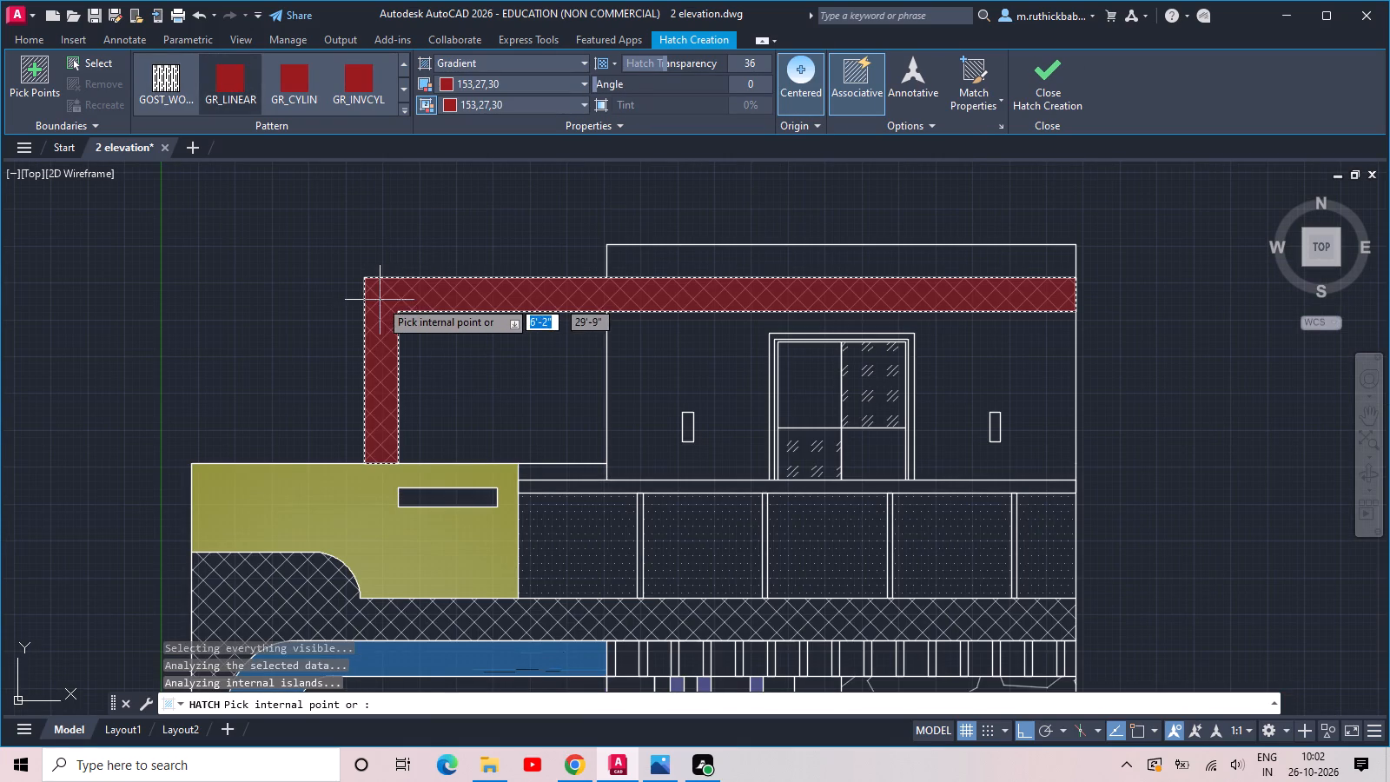
{"action": "left_click", "coordinate": [316, 589]}
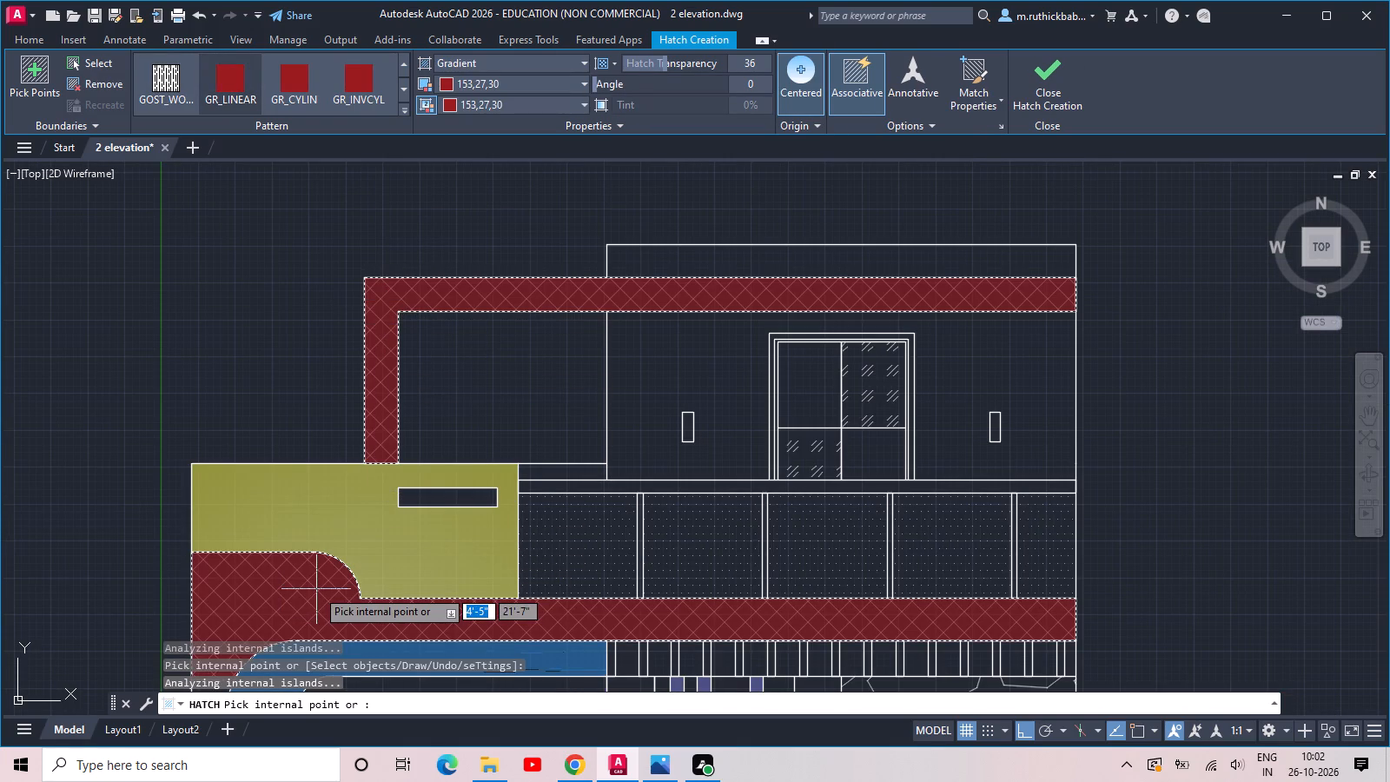
Set both gradient colours of the L-shaped frame and curved band to 175,217,170 and finish the hatch.
{"action": "left_click", "coordinate": [534, 86]}
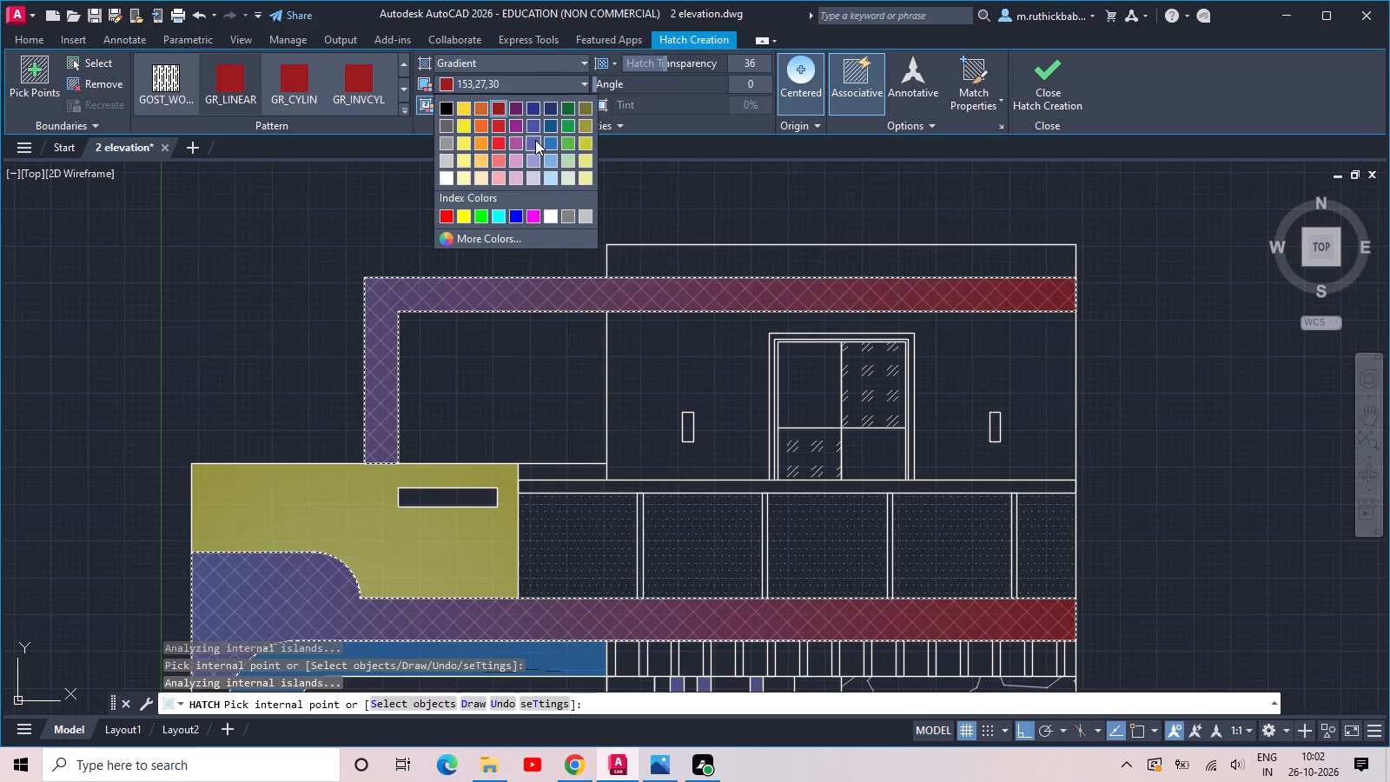
{"action": "middle_click_drag", "start_coordinate": [543, 162], "coordinate": [576, 84]}
{"action": "left_click", "coordinate": [566, 162]}
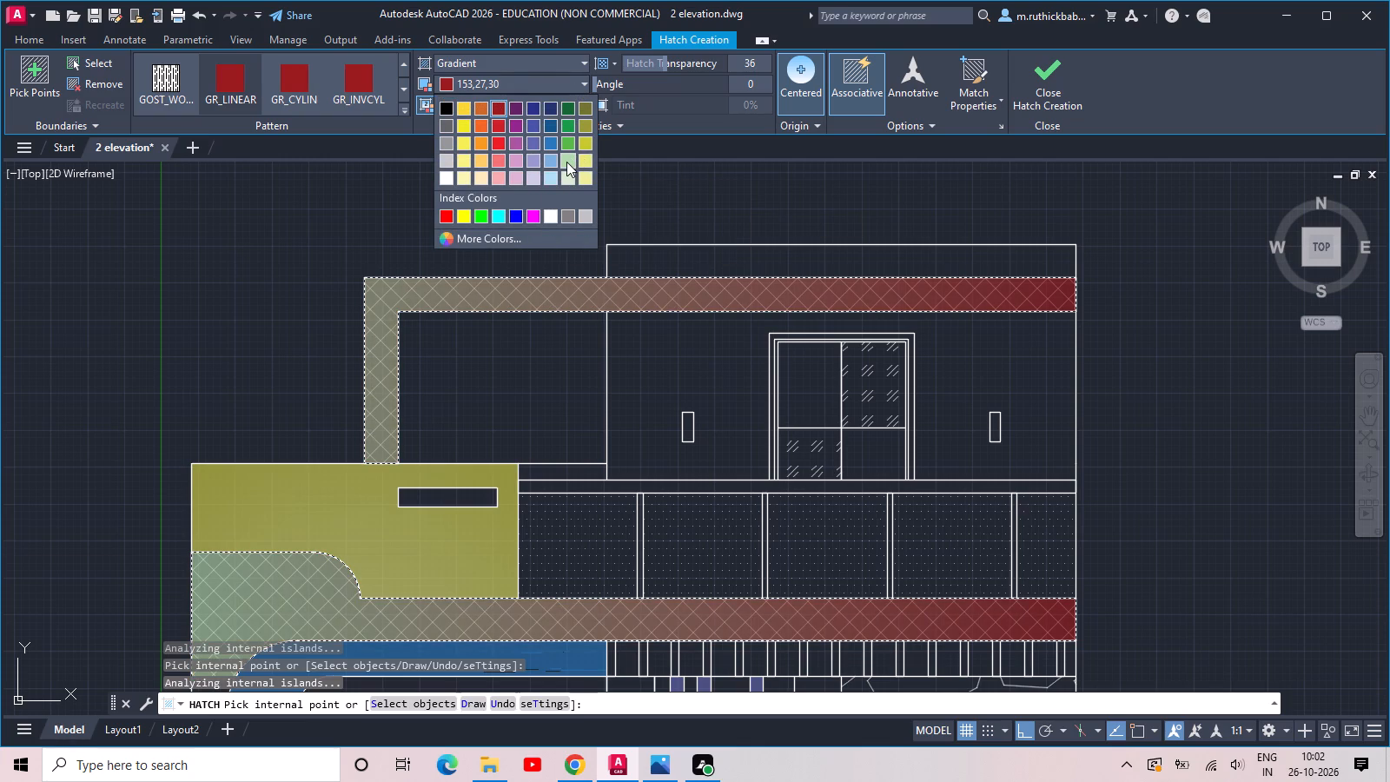
{"action": "left_click", "coordinate": [465, 103]}
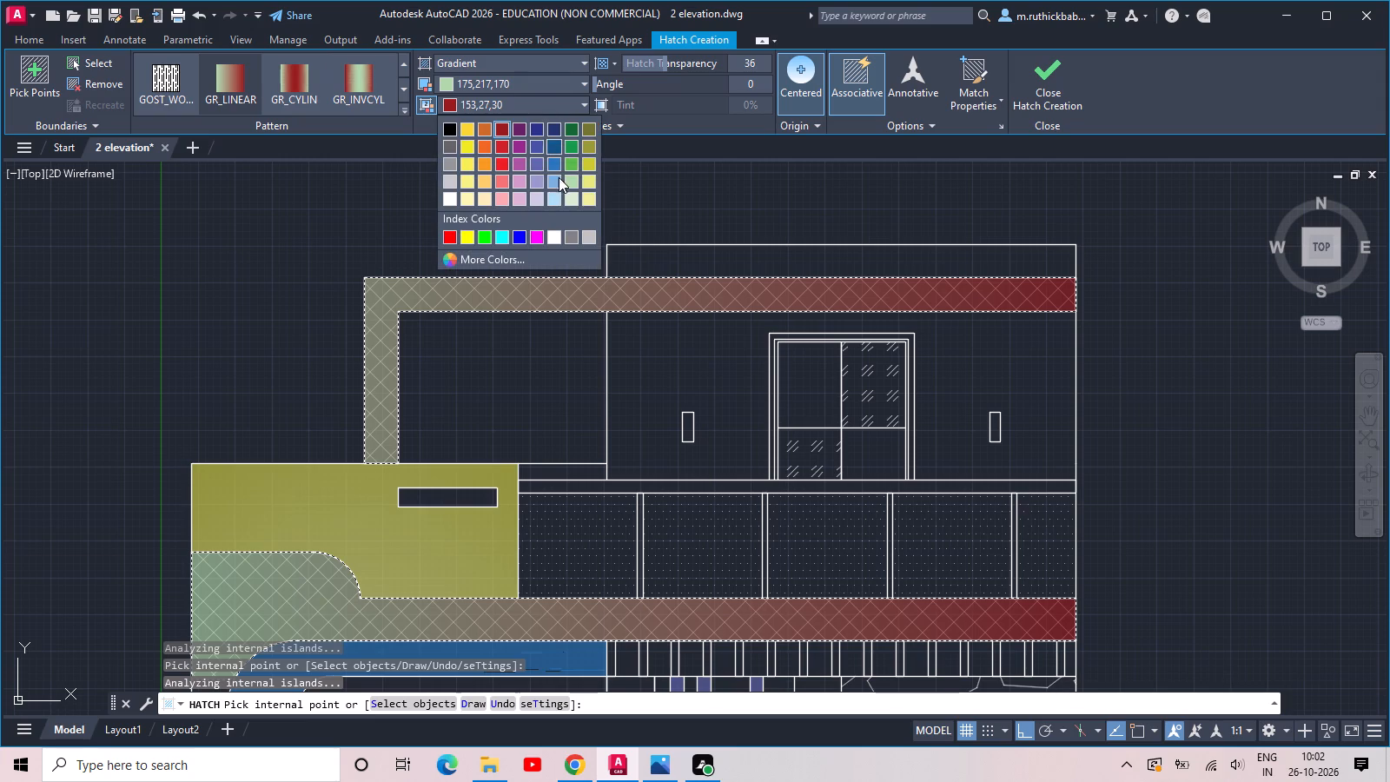
{"action": "left_click", "coordinate": [571, 181]}
{"action": "scroll", "coordinate": [592, 177], "scroll_direction": "down", "scroll_amount": 2}
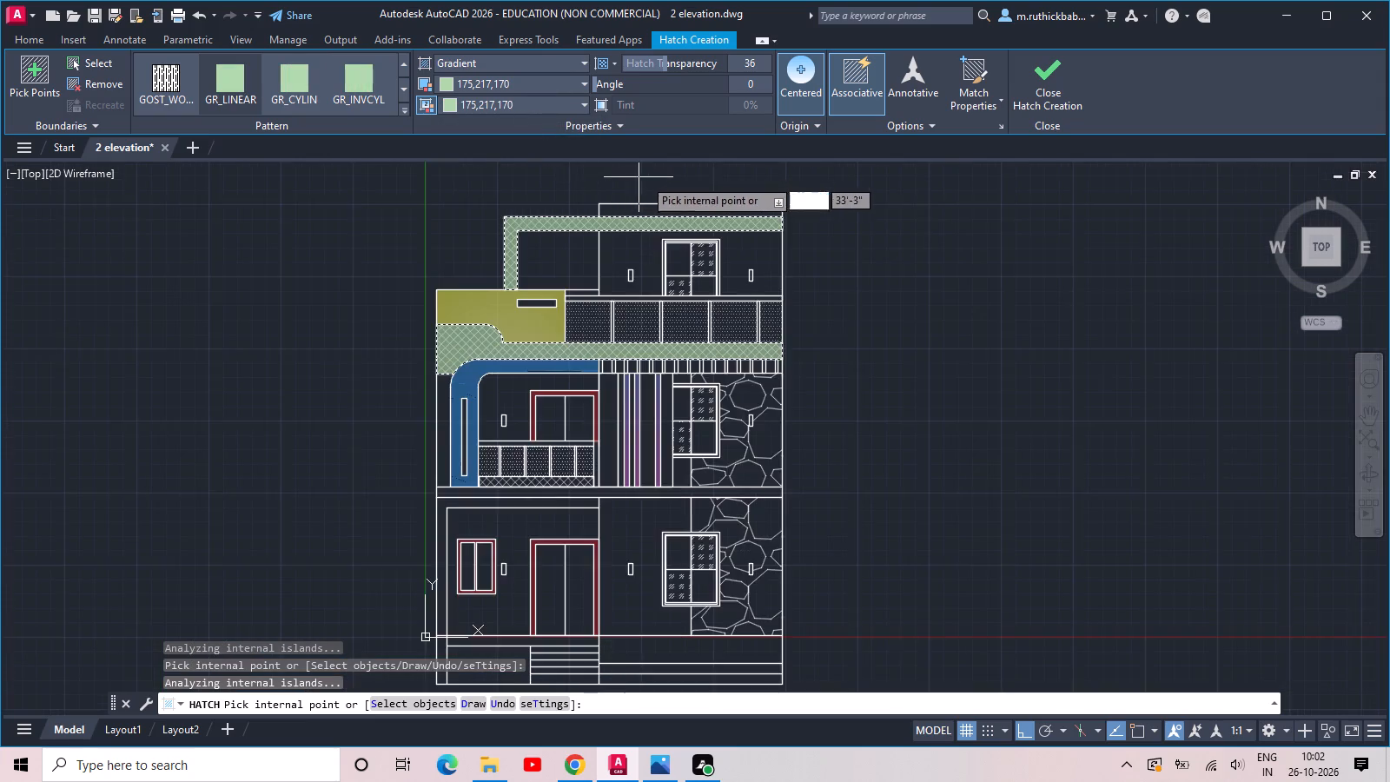
{"action": "scroll", "coordinate": [646, 179], "scroll_direction": "down", "scroll_amount": 2}
{"action": "scroll", "coordinate": [672, 249], "scroll_direction": "up", "scroll_amount": 2}
{"action": "middle_click_drag", "start_coordinate": [662, 261], "coordinate": [509, 348]}
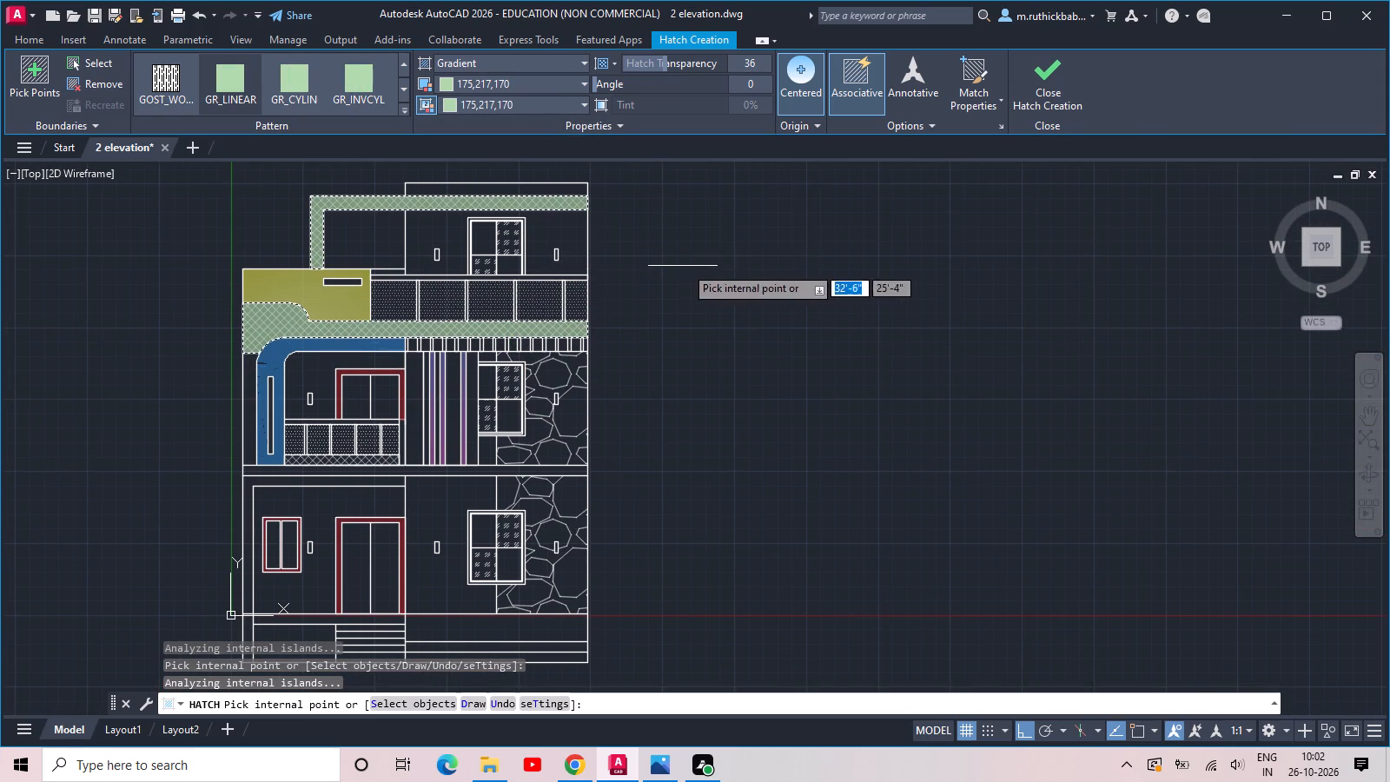
{"action": "middle_click_drag", "start_coordinate": [685, 266], "coordinate": [823, 209]}
{"action": "scroll", "coordinate": [830, 229], "scroll_direction": "down", "scroll_amount": 2}
{"action": "middle_click_drag", "start_coordinate": [827, 283], "coordinate": [735, 281]}
{"action": "scroll", "coordinate": [606, 361], "scroll_direction": "up", "scroll_amount": 2}
{"action": "middle_click_drag", "start_coordinate": [558, 320], "coordinate": [526, 447]}
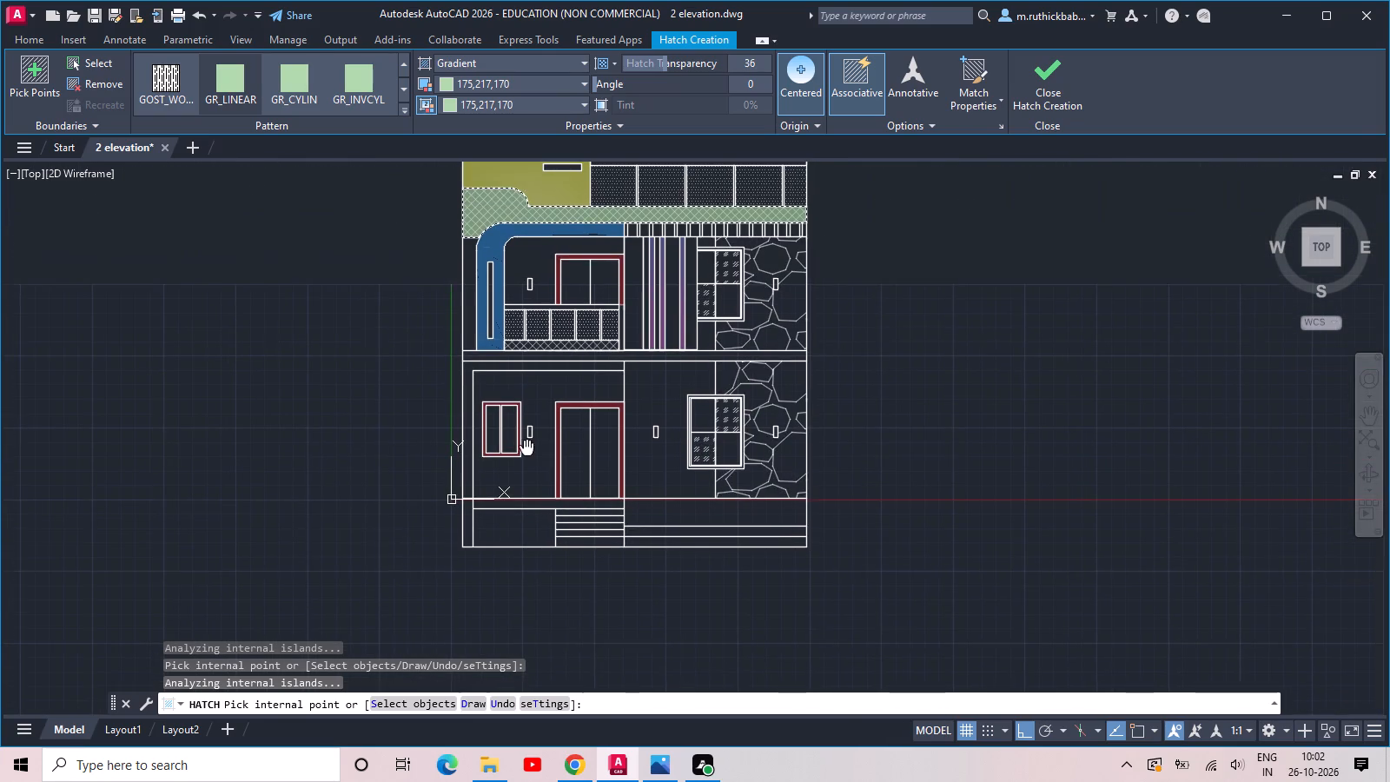
{"action": "left_click", "coordinate": [1049, 85]}
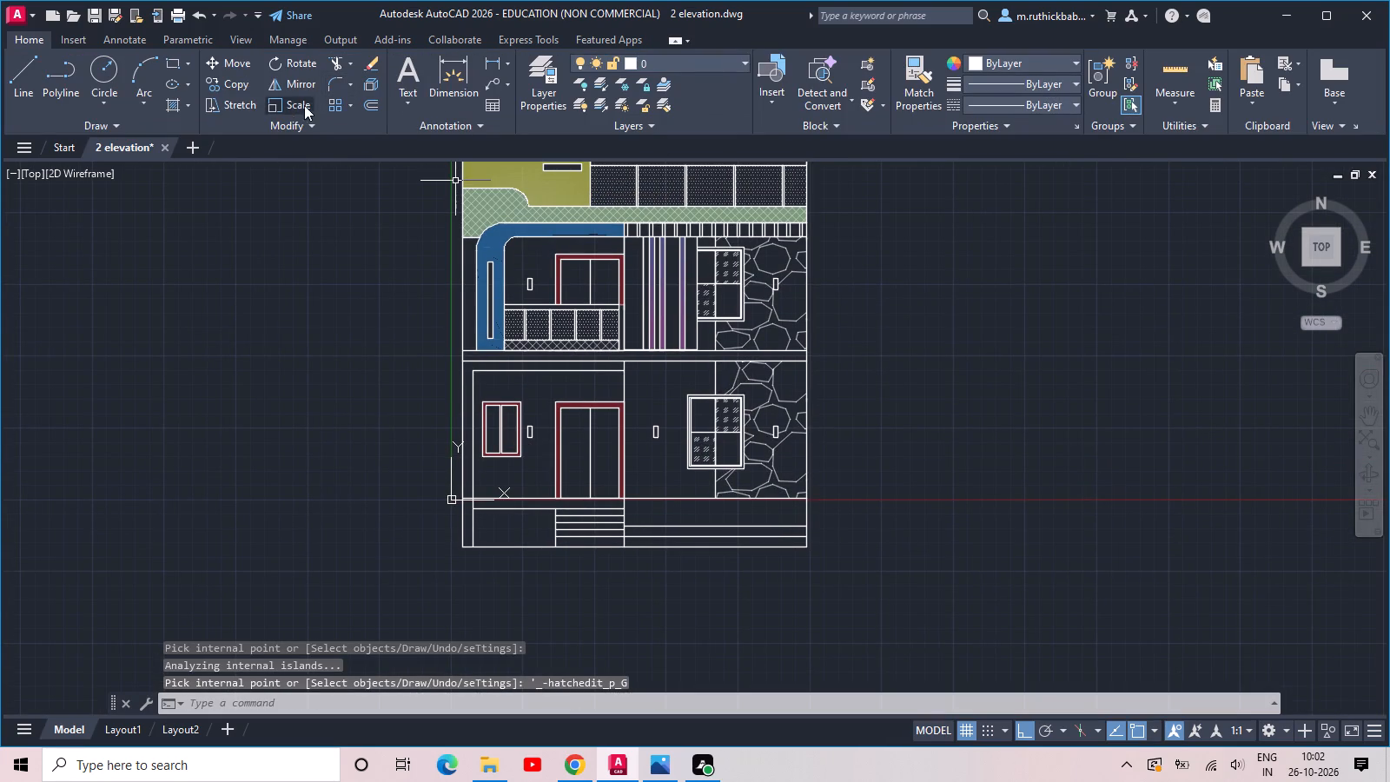
Hatch the ground-floor wall around the door and small window and the balcony wall above with the GR_HEMISP gradient.
{"action": "left_click", "coordinate": [175, 104]}
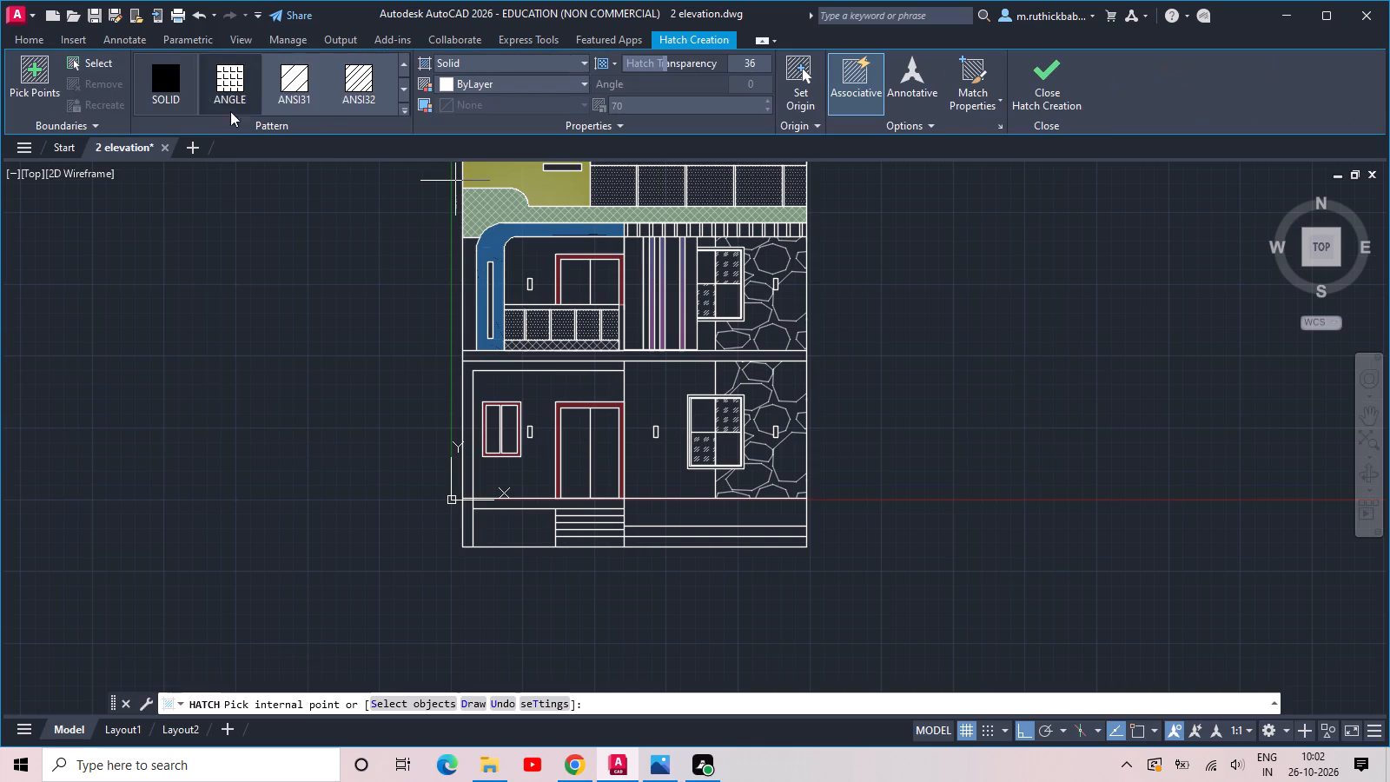
{"action": "scroll", "coordinate": [305, 81], "scroll_direction": "down", "scroll_amount": 6}
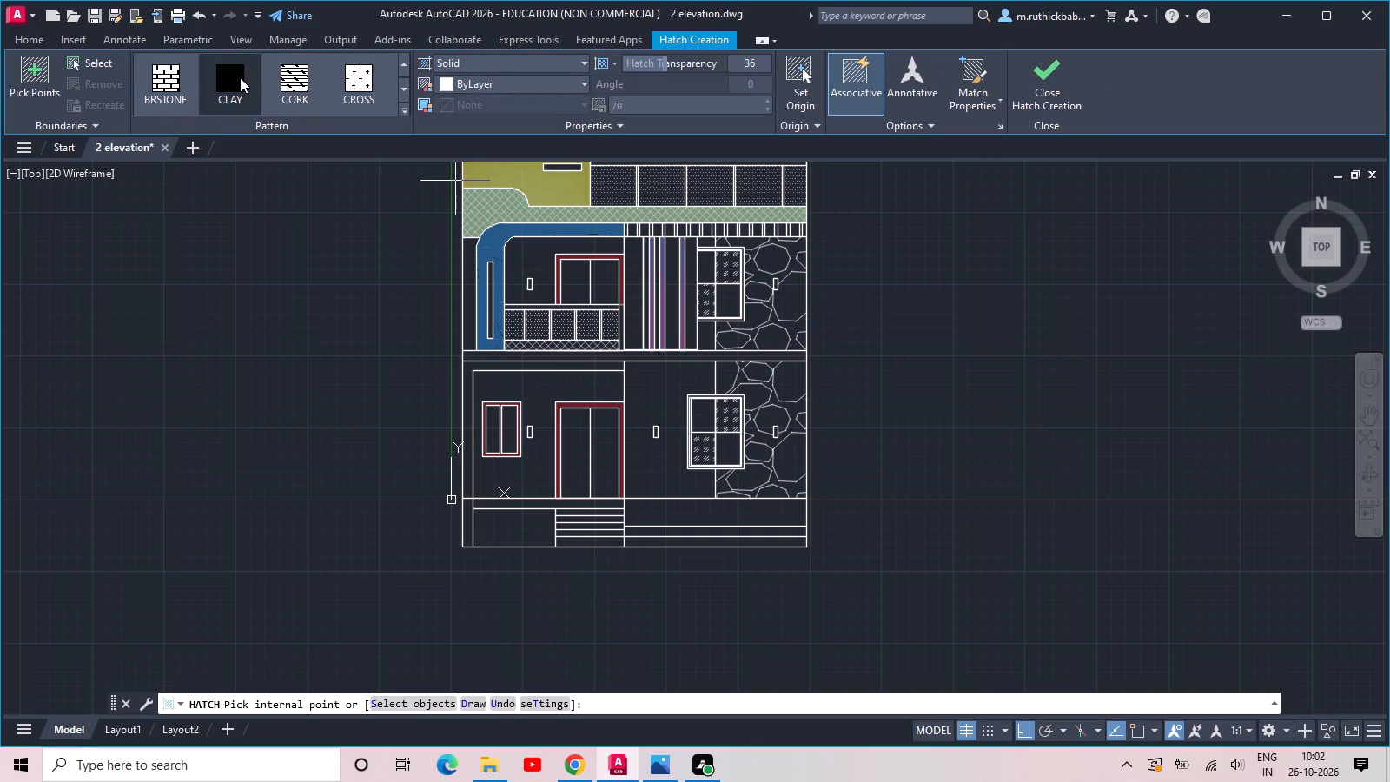
{"action": "scroll", "coordinate": [230, 77], "scroll_direction": "down", "scroll_amount": 4}
{"action": "left_click", "coordinate": [216, 83]}
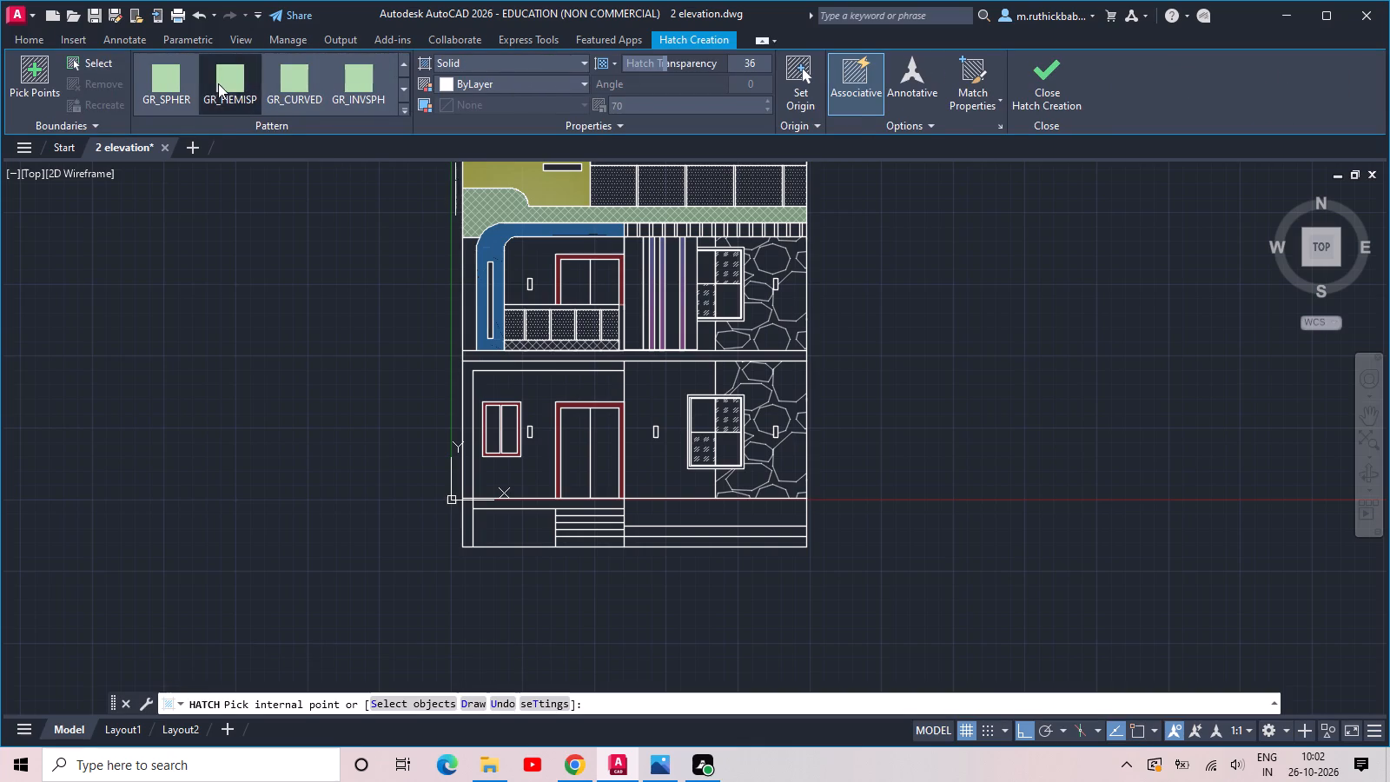
{"action": "left_click", "coordinate": [536, 394]}
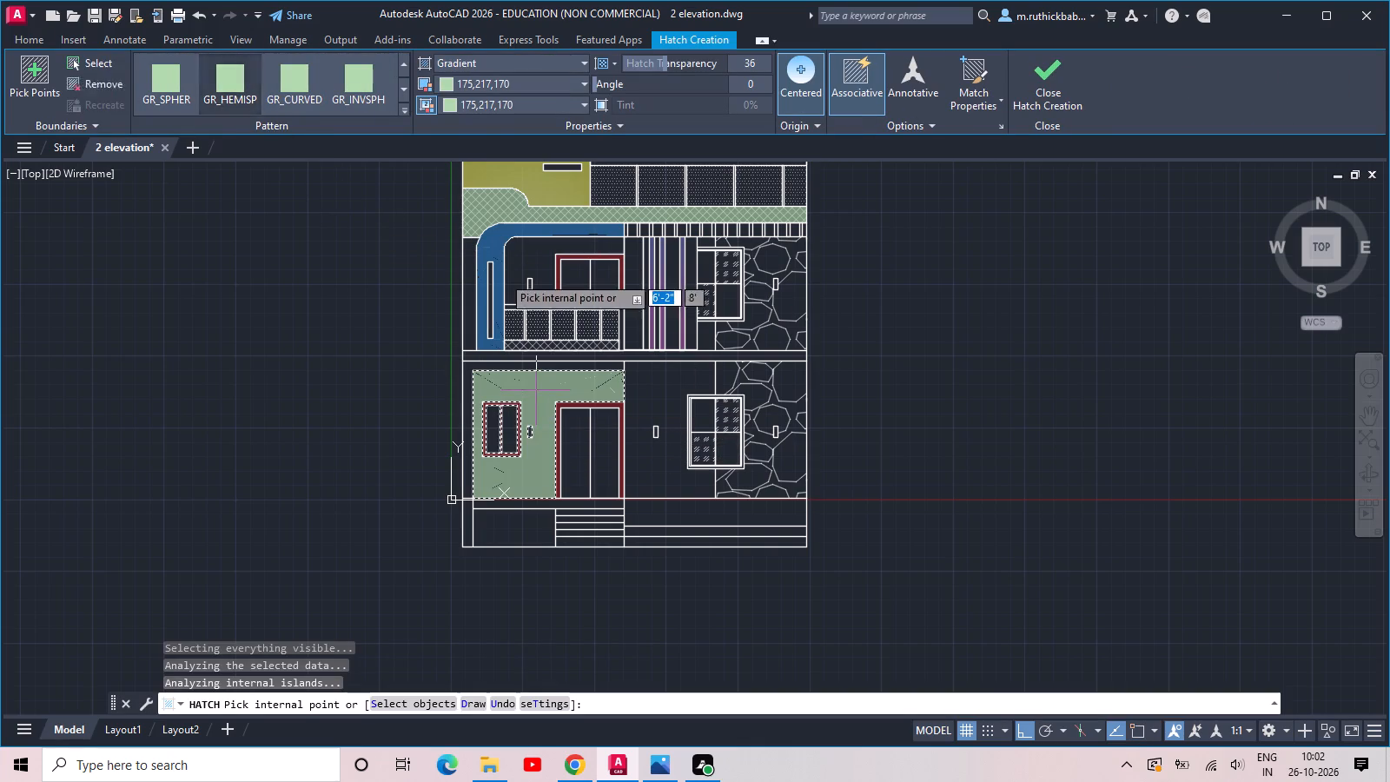
{"action": "left_click", "coordinate": [522, 262]}
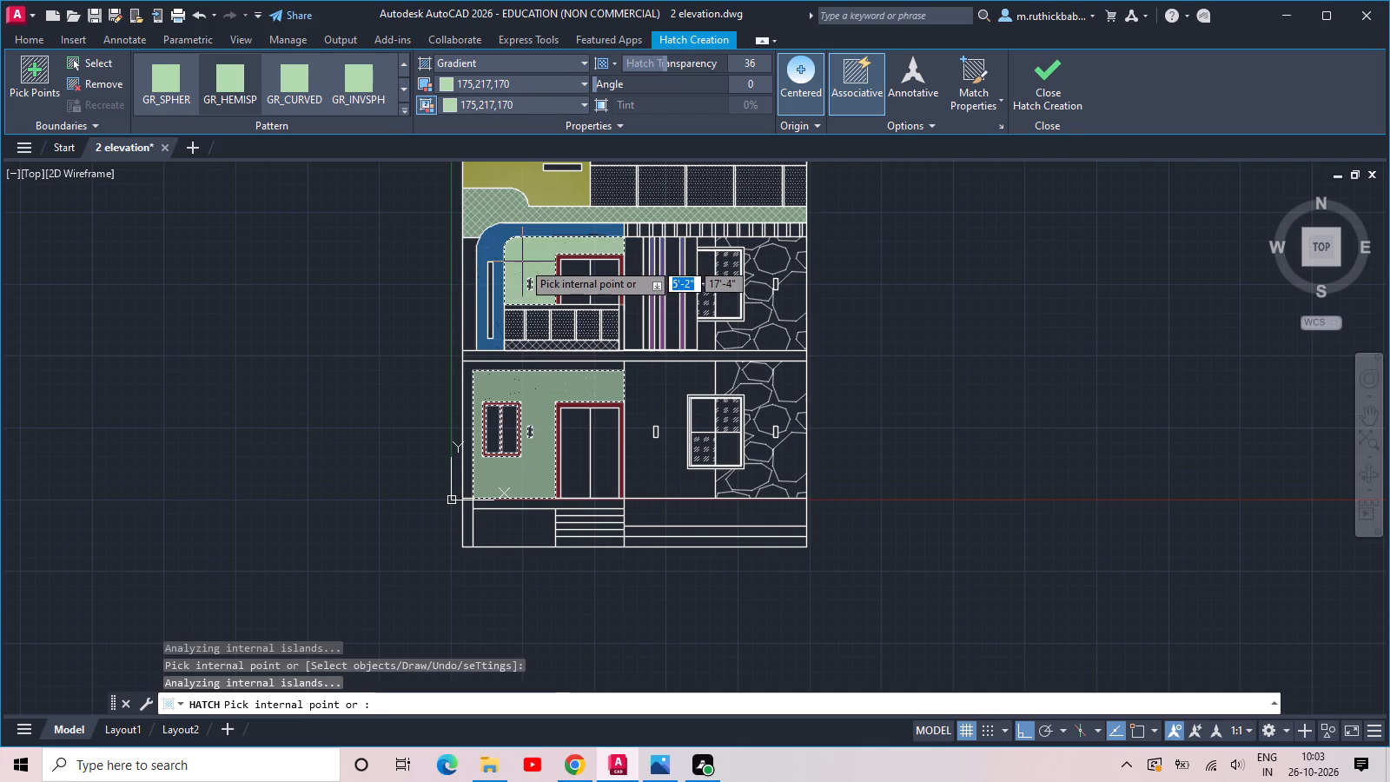
Set both gradient colours of the two wall areas to 144,237,243 and finish the hatch.
{"action": "left_click", "coordinate": [479, 80]}
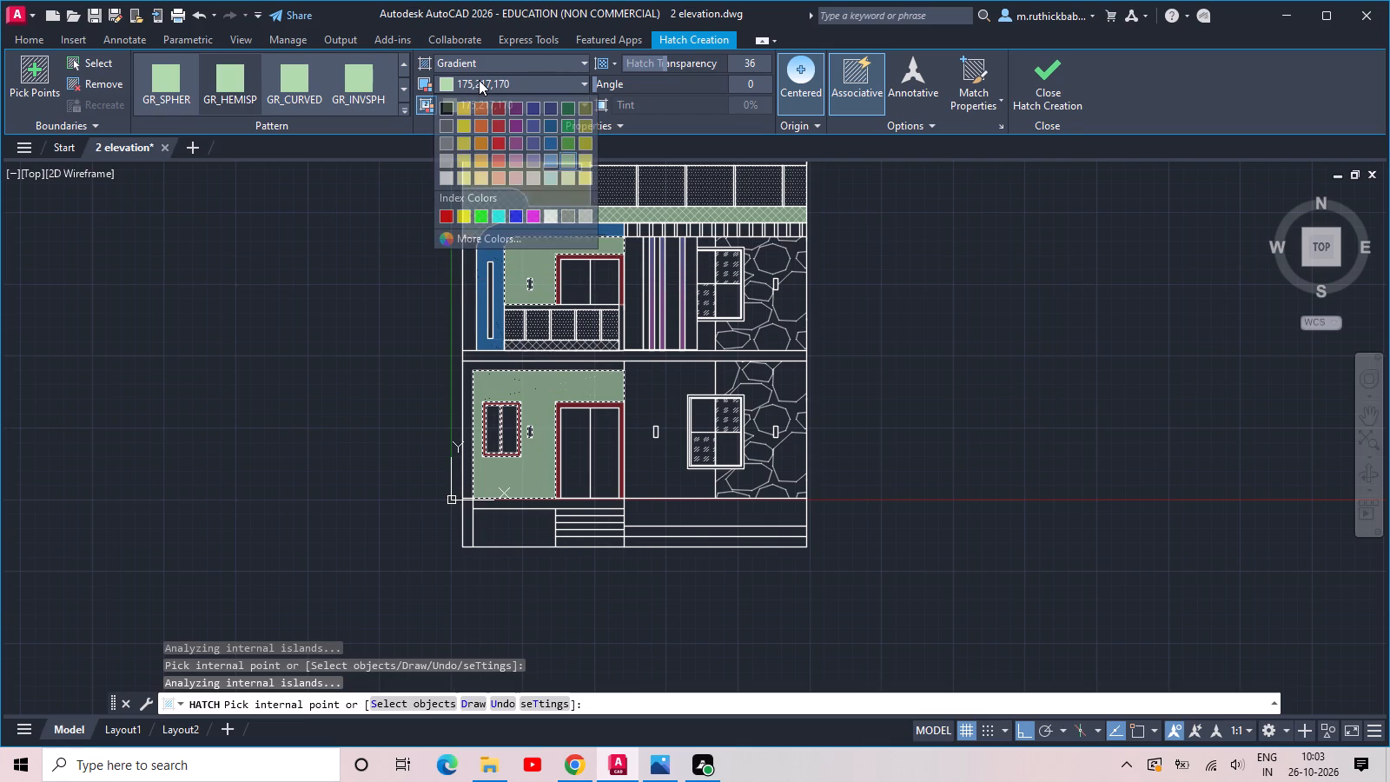
{"action": "left_click", "coordinate": [445, 242]}
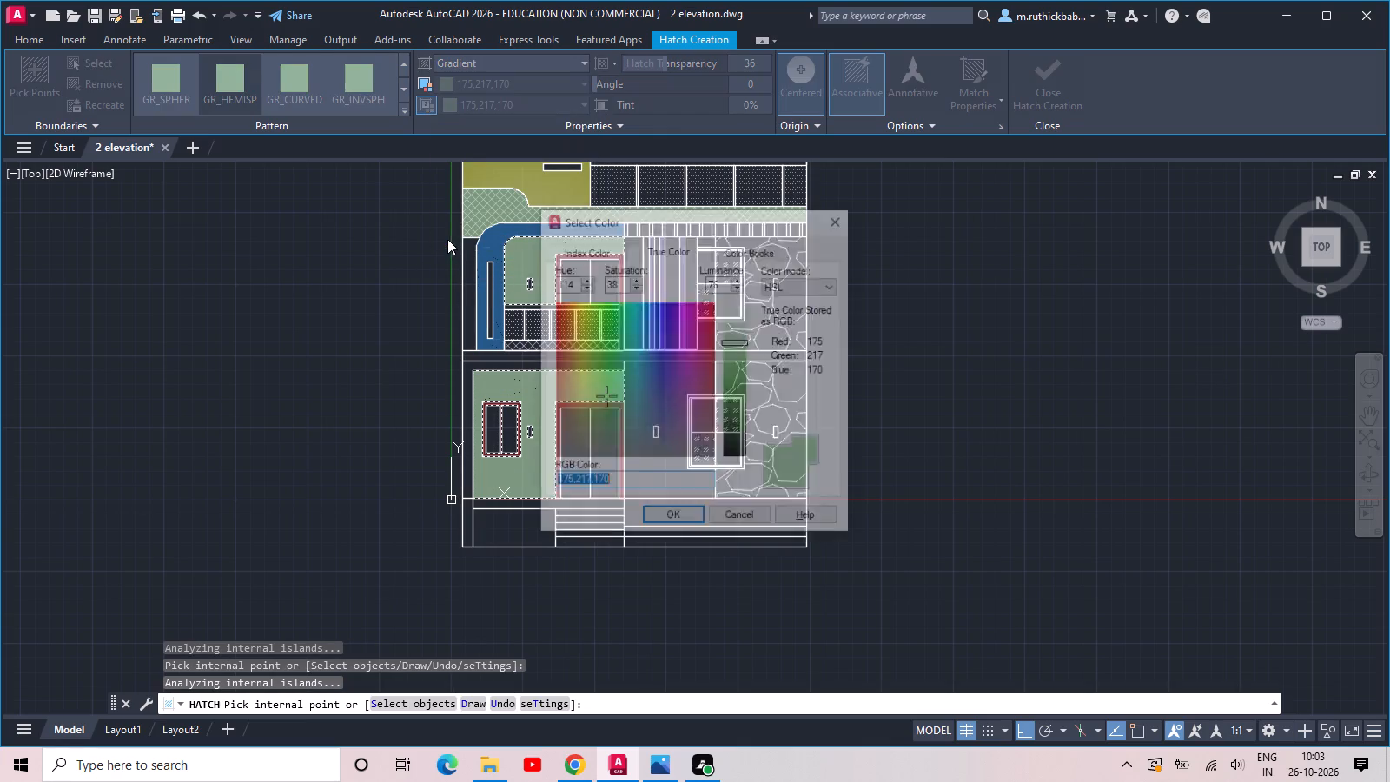
{"action": "left_click_drag", "start_coordinate": [630, 337], "coordinate": [637, 329]}
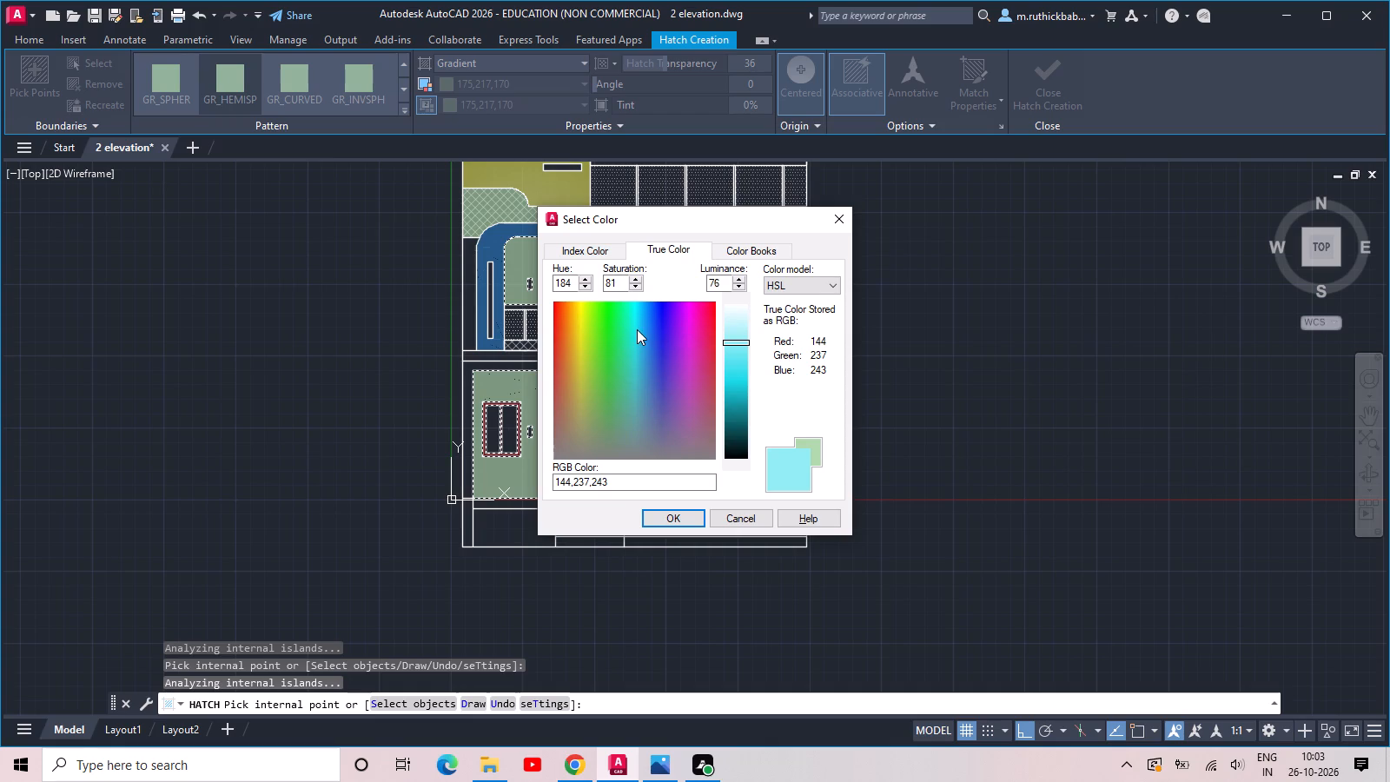
{"action": "left_click", "coordinate": [678, 520]}
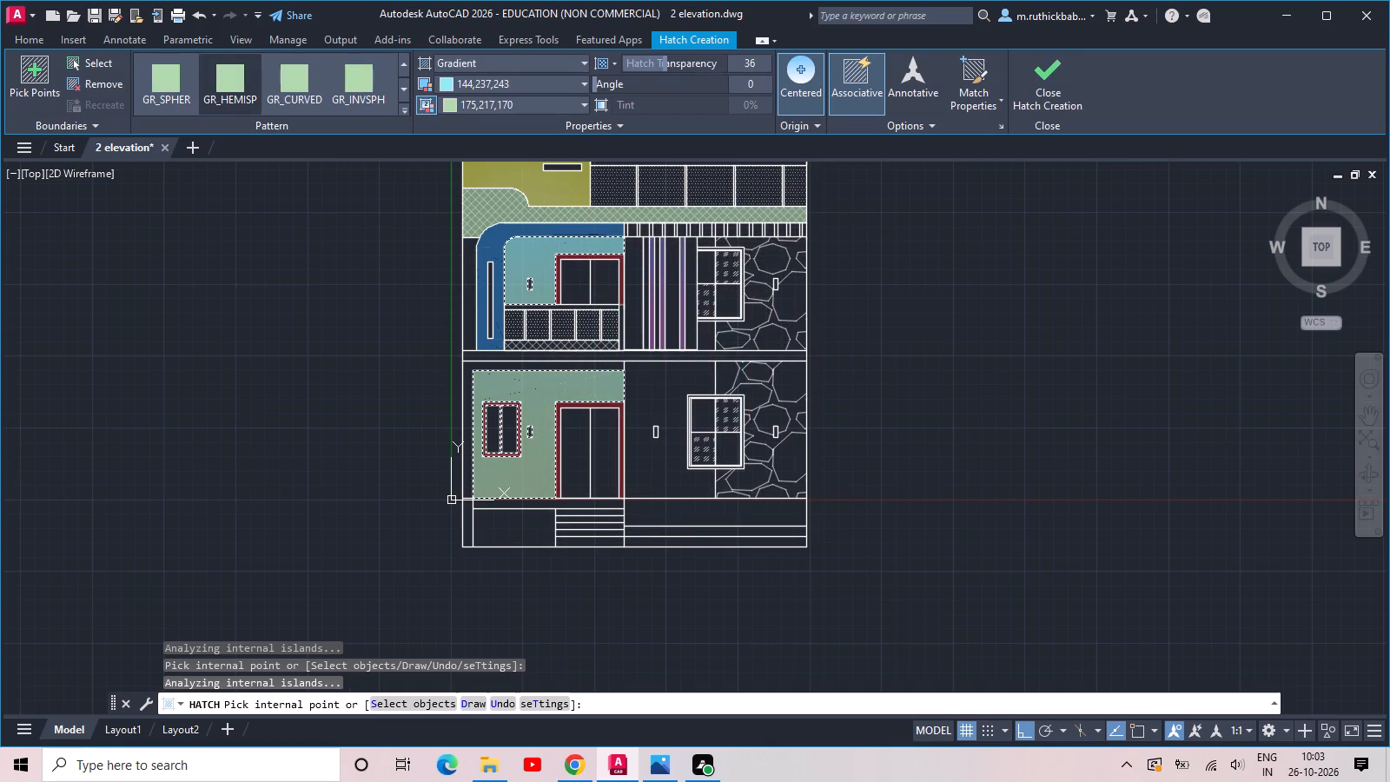
{"action": "left_click", "coordinate": [473, 103]}
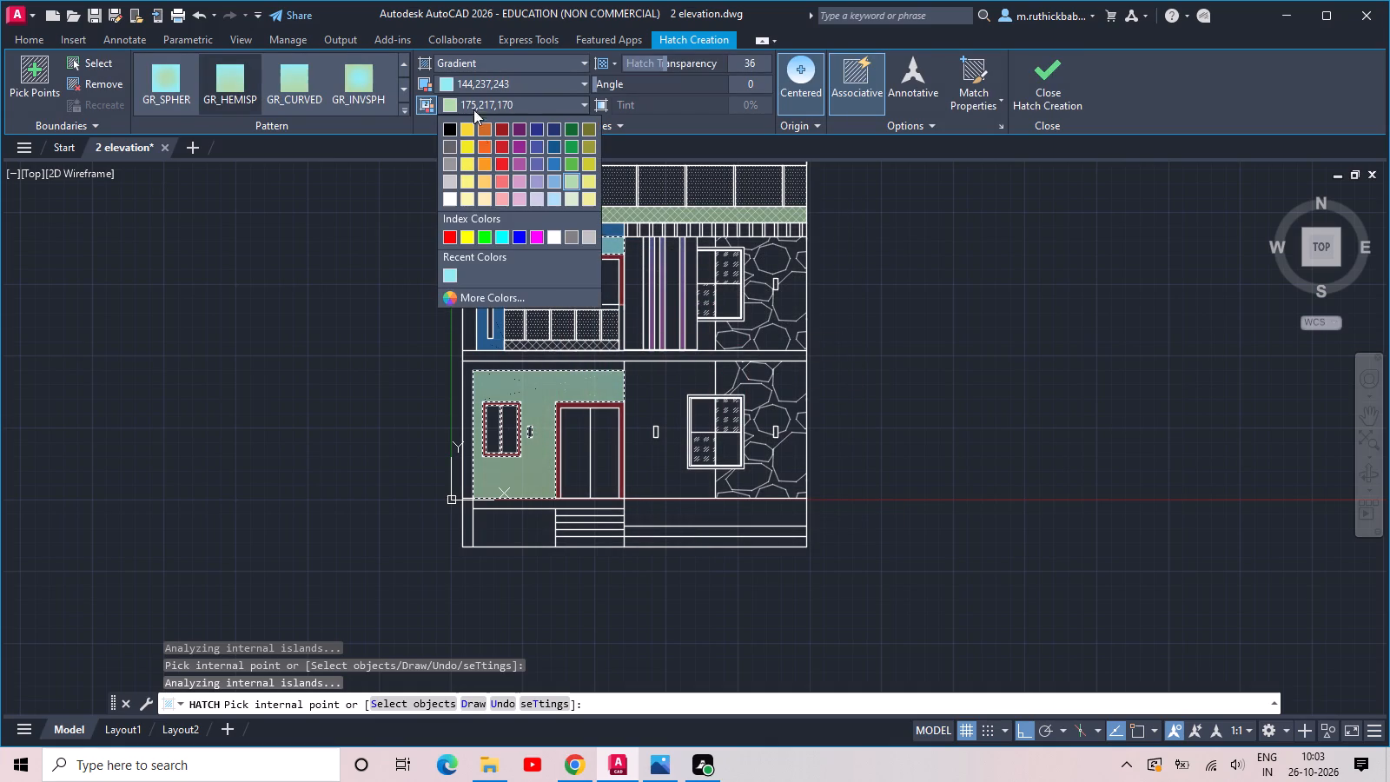
{"action": "left_click", "coordinate": [450, 273]}
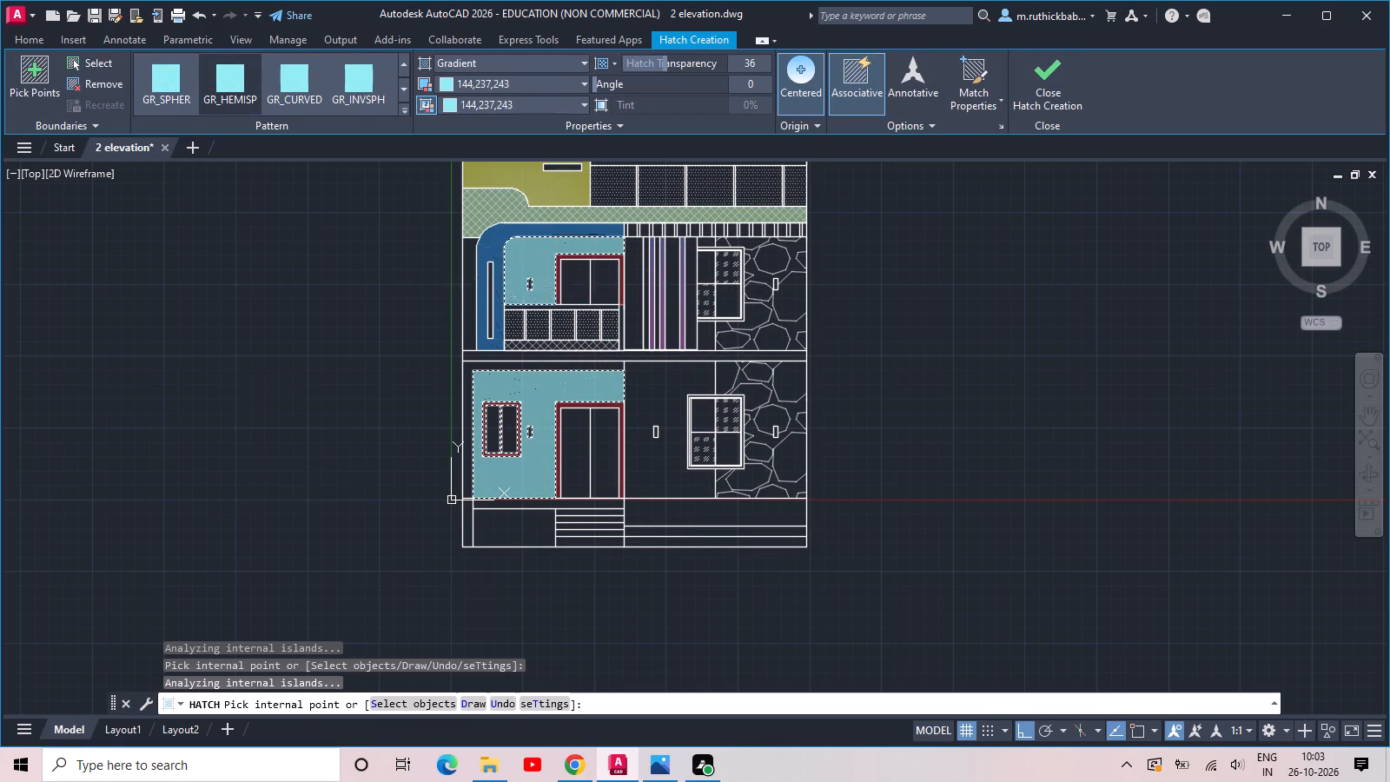
{"action": "scroll", "coordinate": [777, 275], "scroll_direction": "down", "scroll_amount": 1}
{"action": "middle_click_drag", "start_coordinate": [877, 286], "coordinate": [877, 287]}
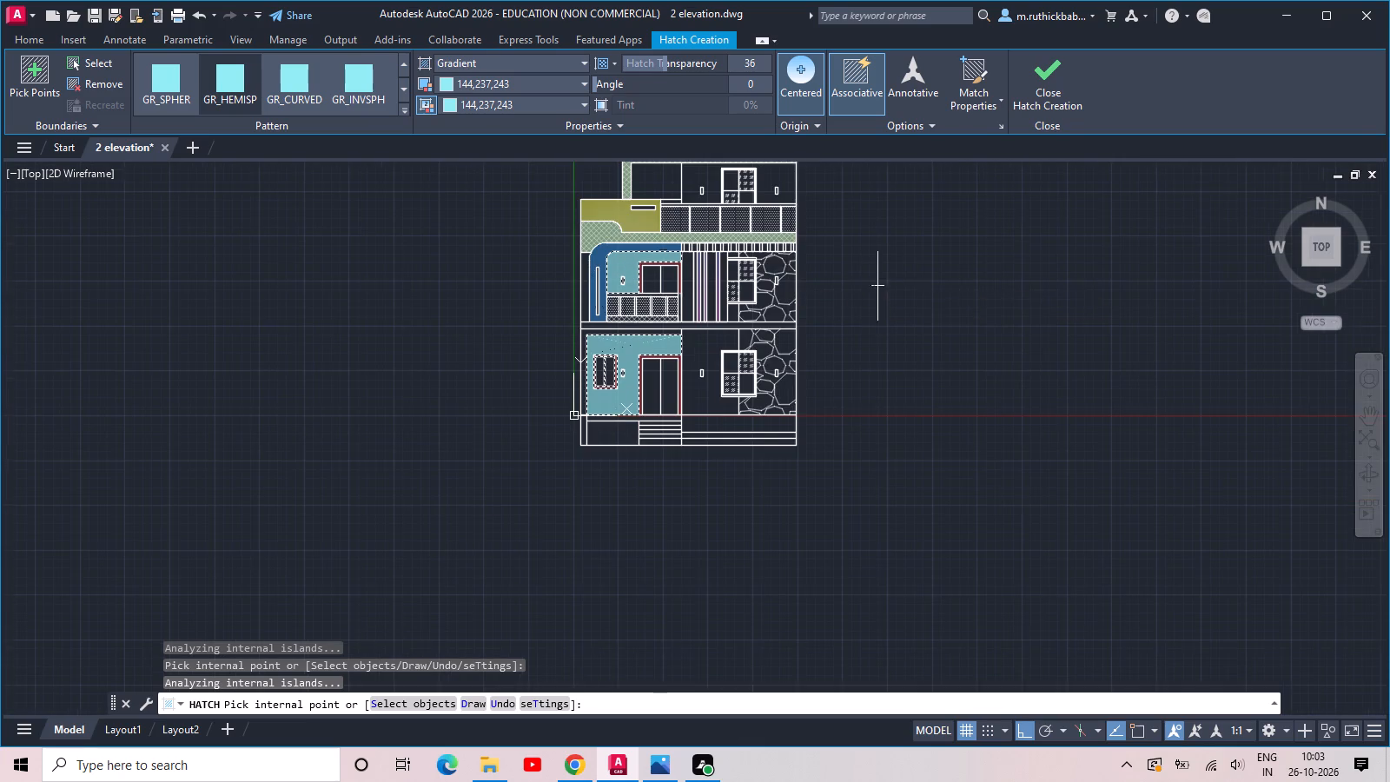
{"action": "middle_click_drag", "start_coordinate": [877, 287], "coordinate": [773, 342]}
{"action": "scroll", "coordinate": [745, 344], "scroll_direction": "up", "scroll_amount": 2}
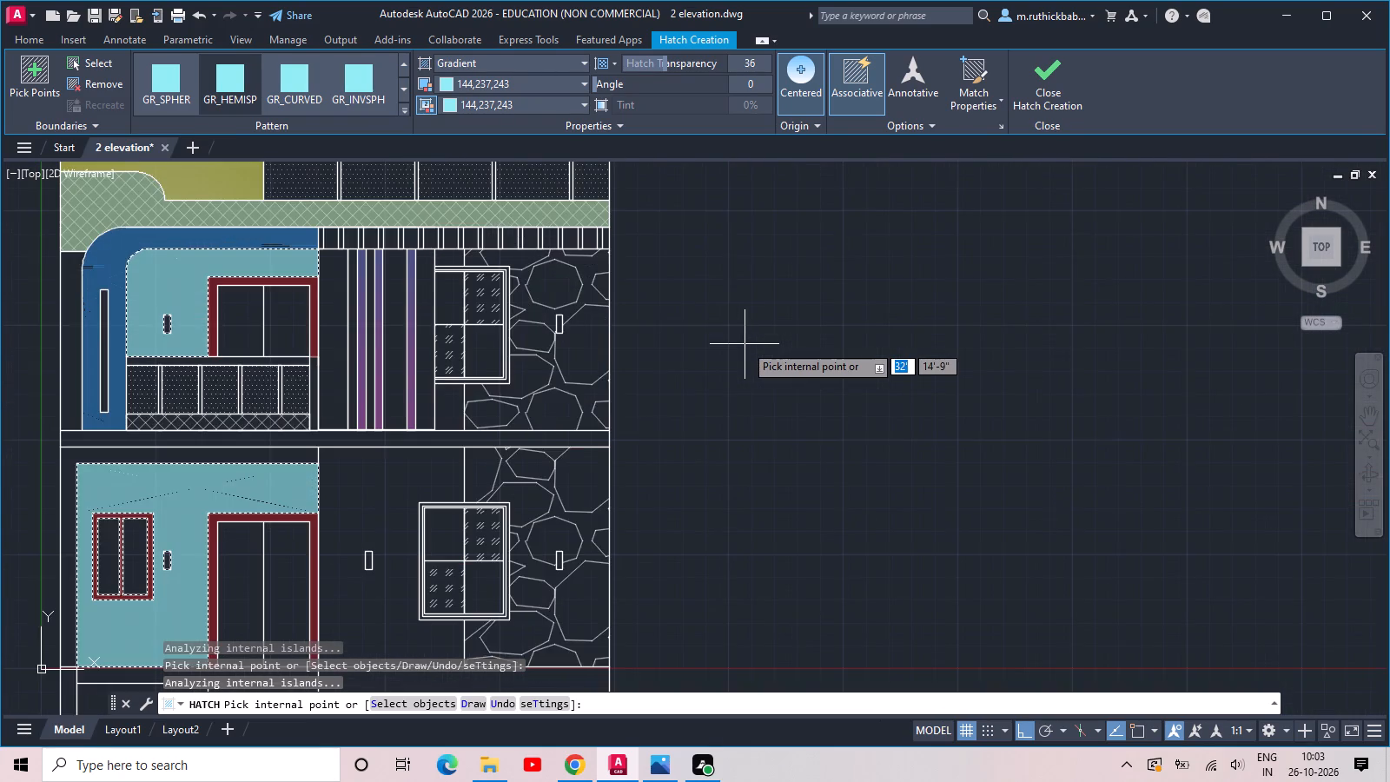
{"action": "scroll", "coordinate": [745, 344], "scroll_direction": "down", "scroll_amount": 1}
{"action": "key", "text": "Return"}
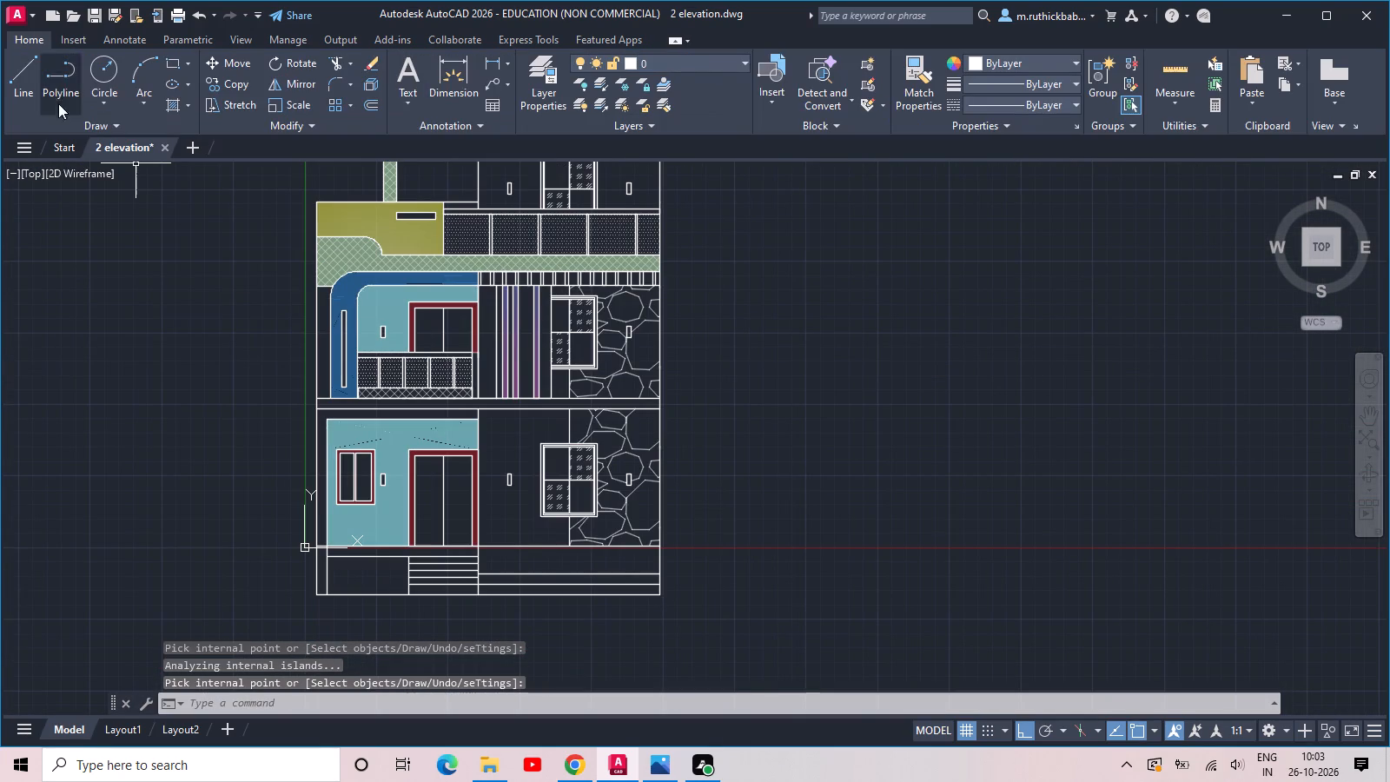
Hatch the narrow strip beside the blue curved band and the ground floor's L-shaped border with the GR_HEMISP gradient.
{"action": "left_click", "coordinate": [172, 106]}
{"action": "scroll", "coordinate": [214, 83], "scroll_direction": "down", "scroll_amount": 2}
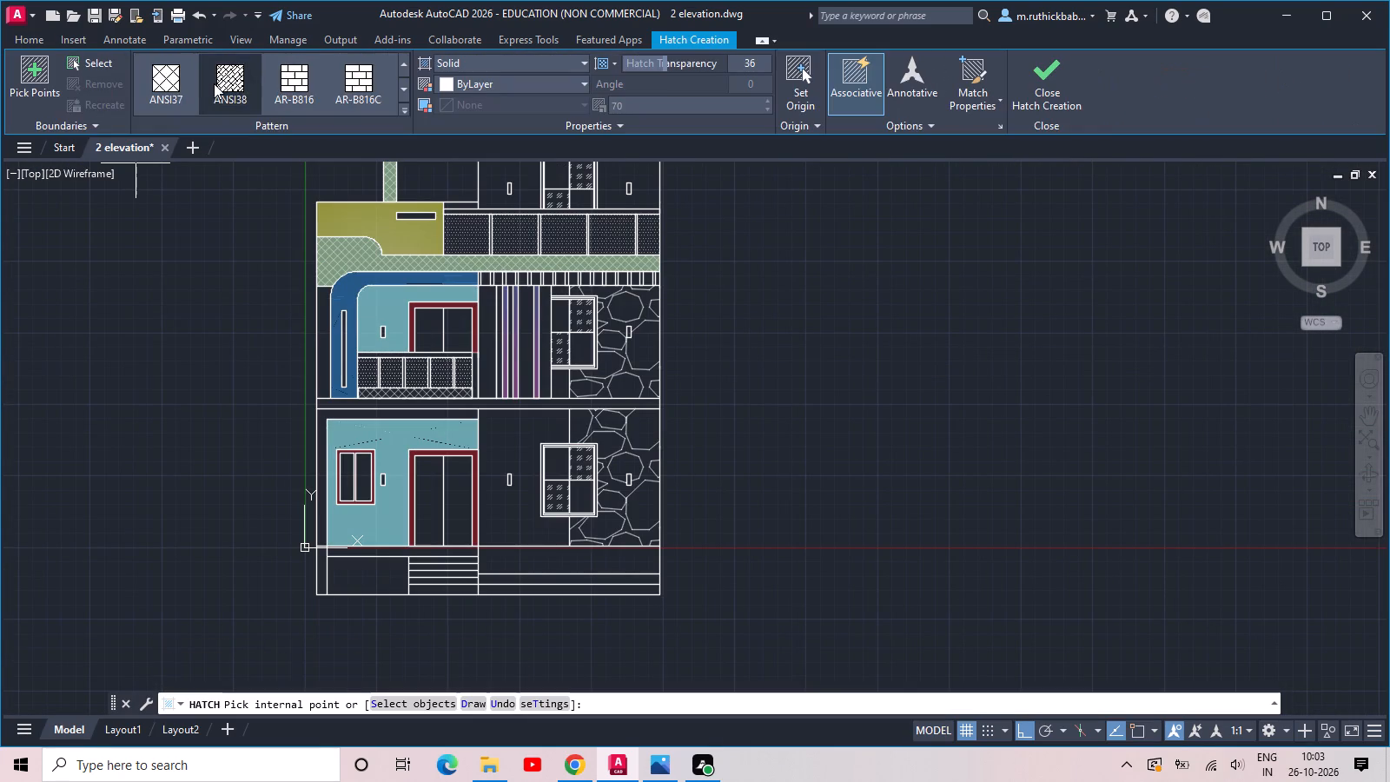
{"action": "scroll", "coordinate": [214, 83], "scroll_direction": "down", "scroll_amount": 8}
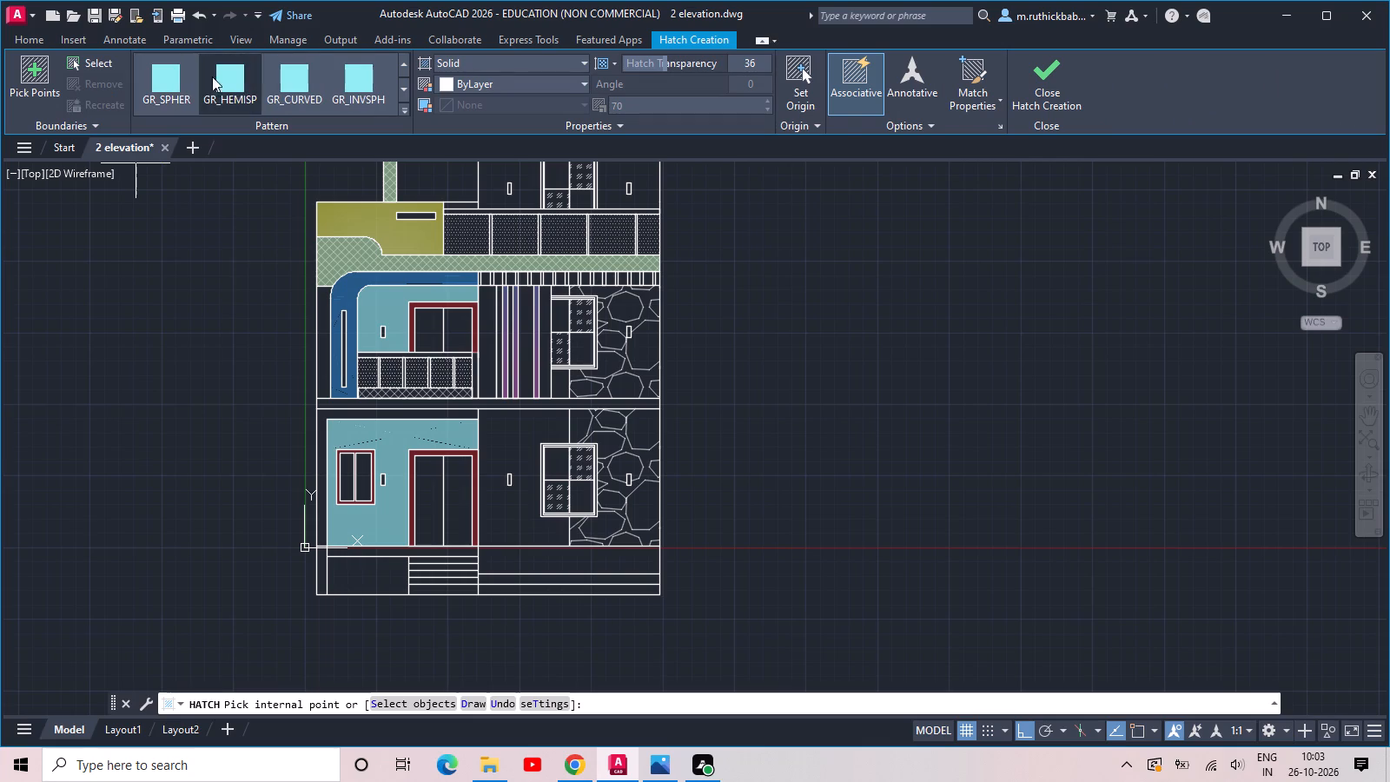
{"action": "left_click", "coordinate": [235, 76]}
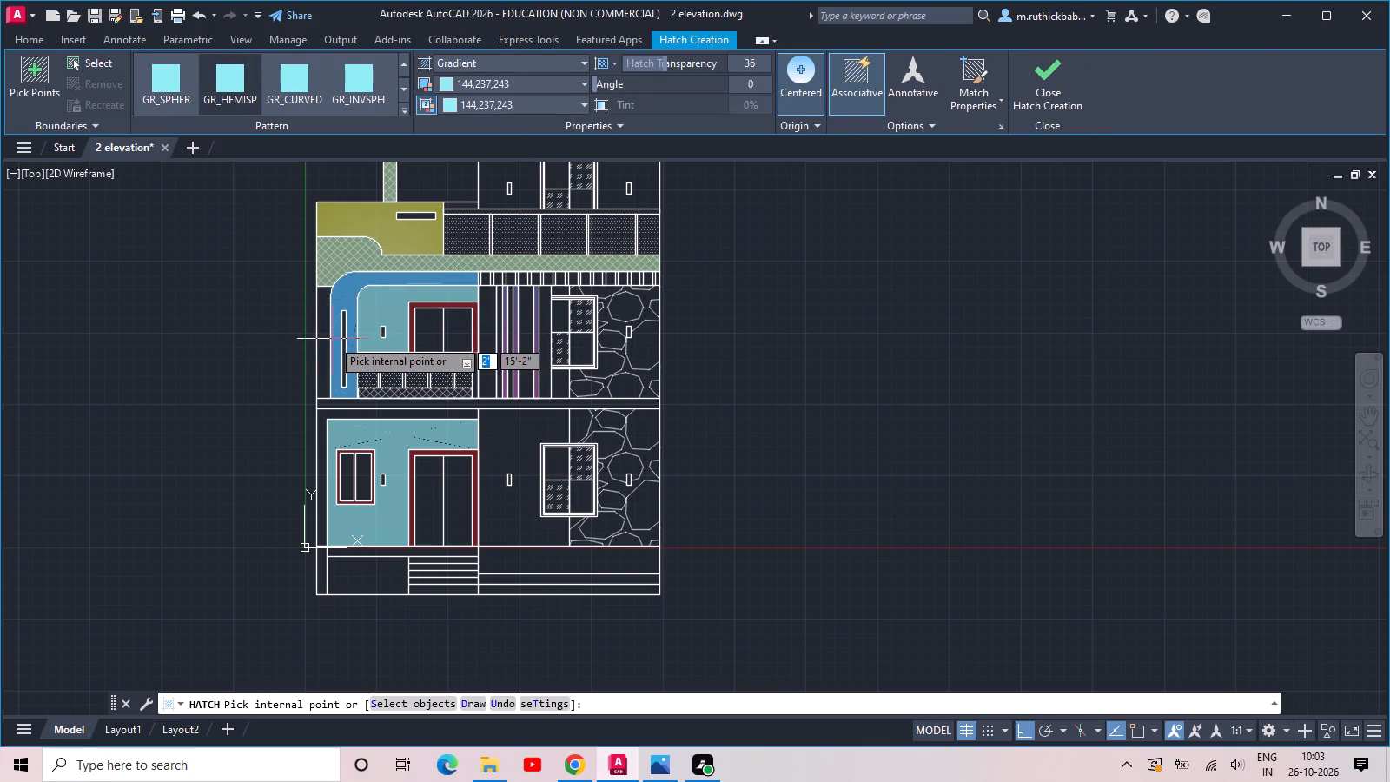
{"action": "left_click", "coordinate": [321, 344]}
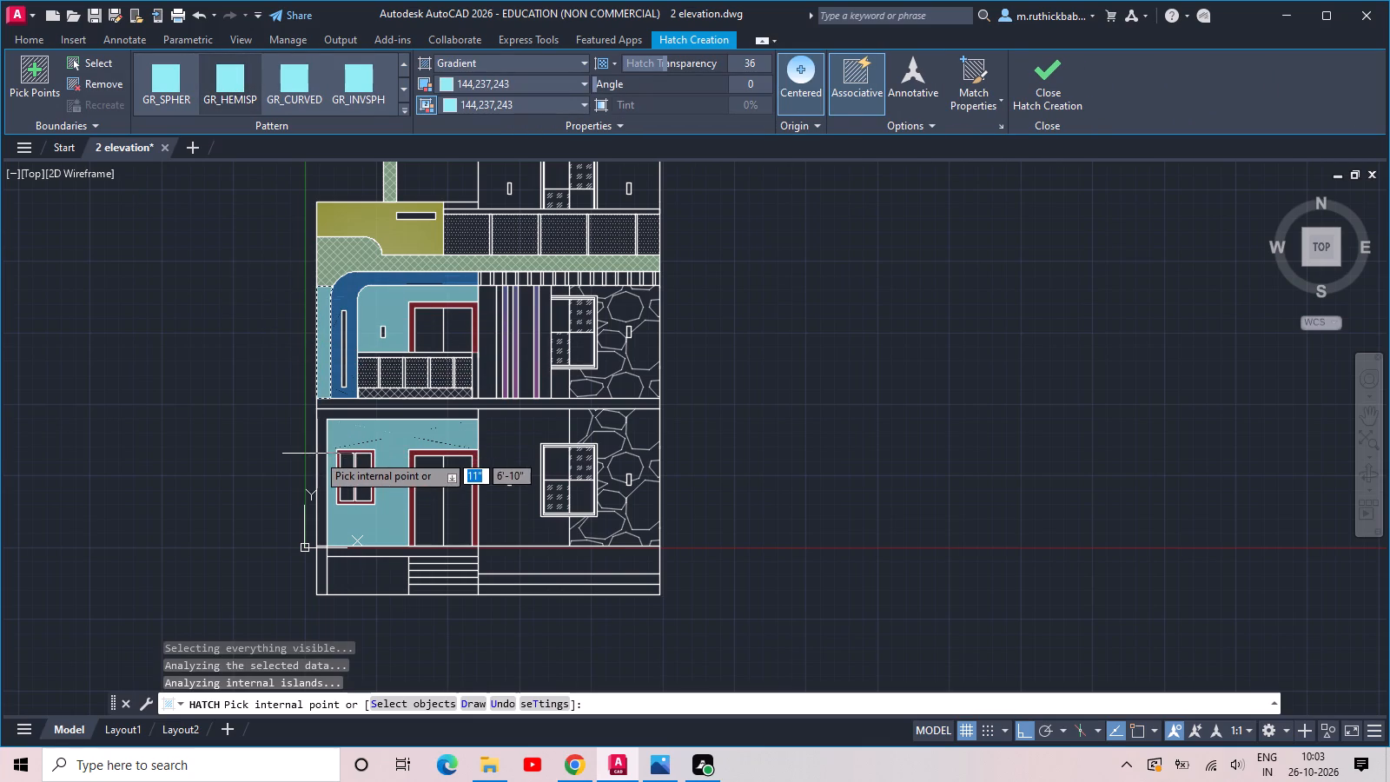
{"action": "left_click", "coordinate": [317, 454]}
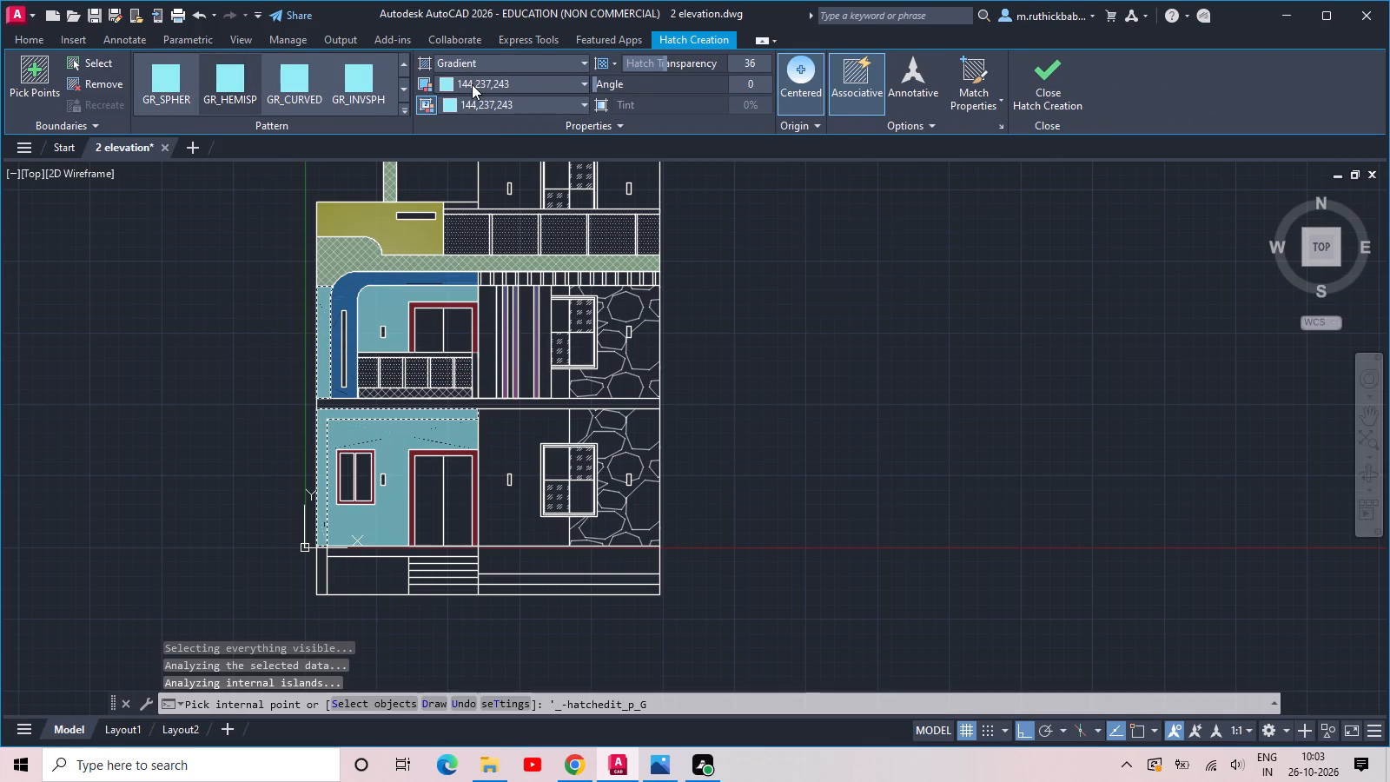
Set both gradient colours of the narrow strip and L-shaped border to 255,255,255 and finish the hatch.
{"action": "left_click", "coordinate": [472, 84]}
{"action": "left_click", "coordinate": [441, 181]}
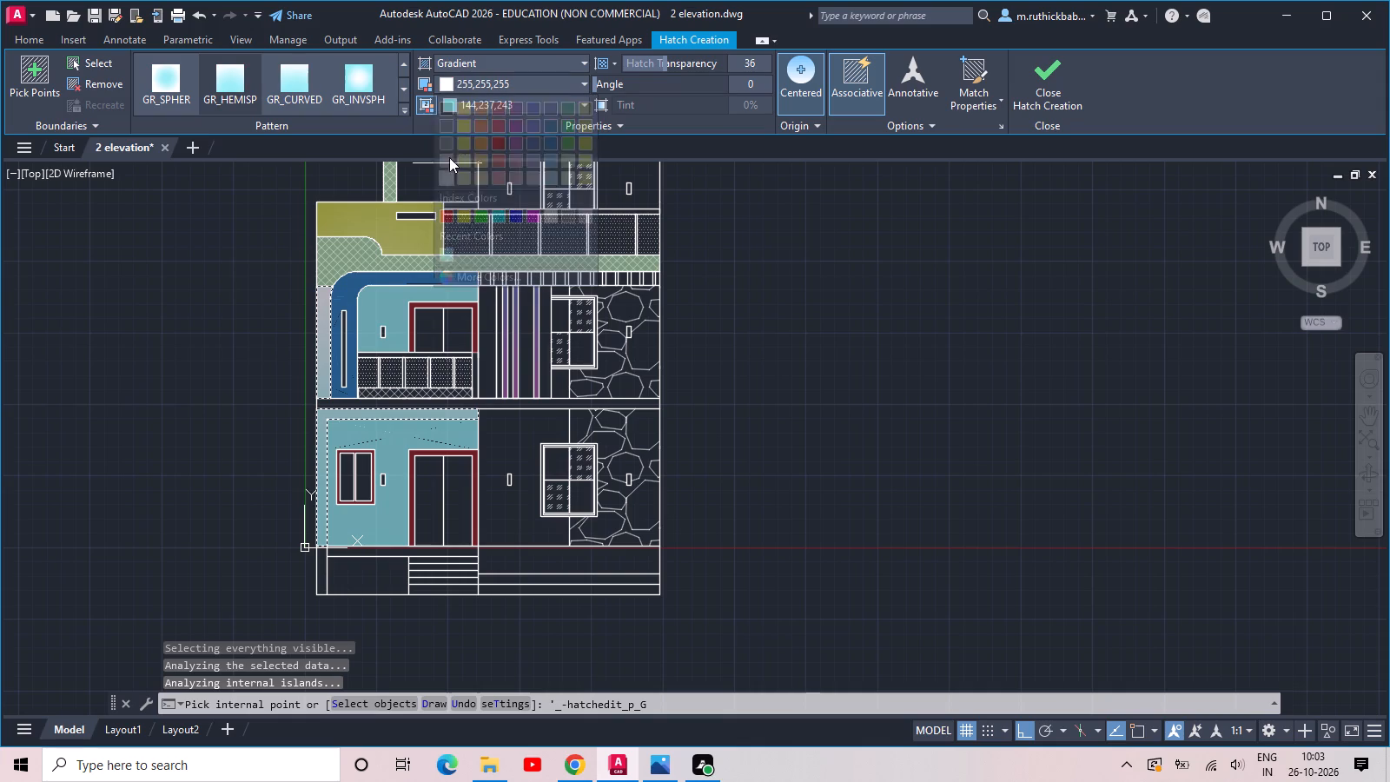
{"action": "left_click", "coordinate": [459, 103]}
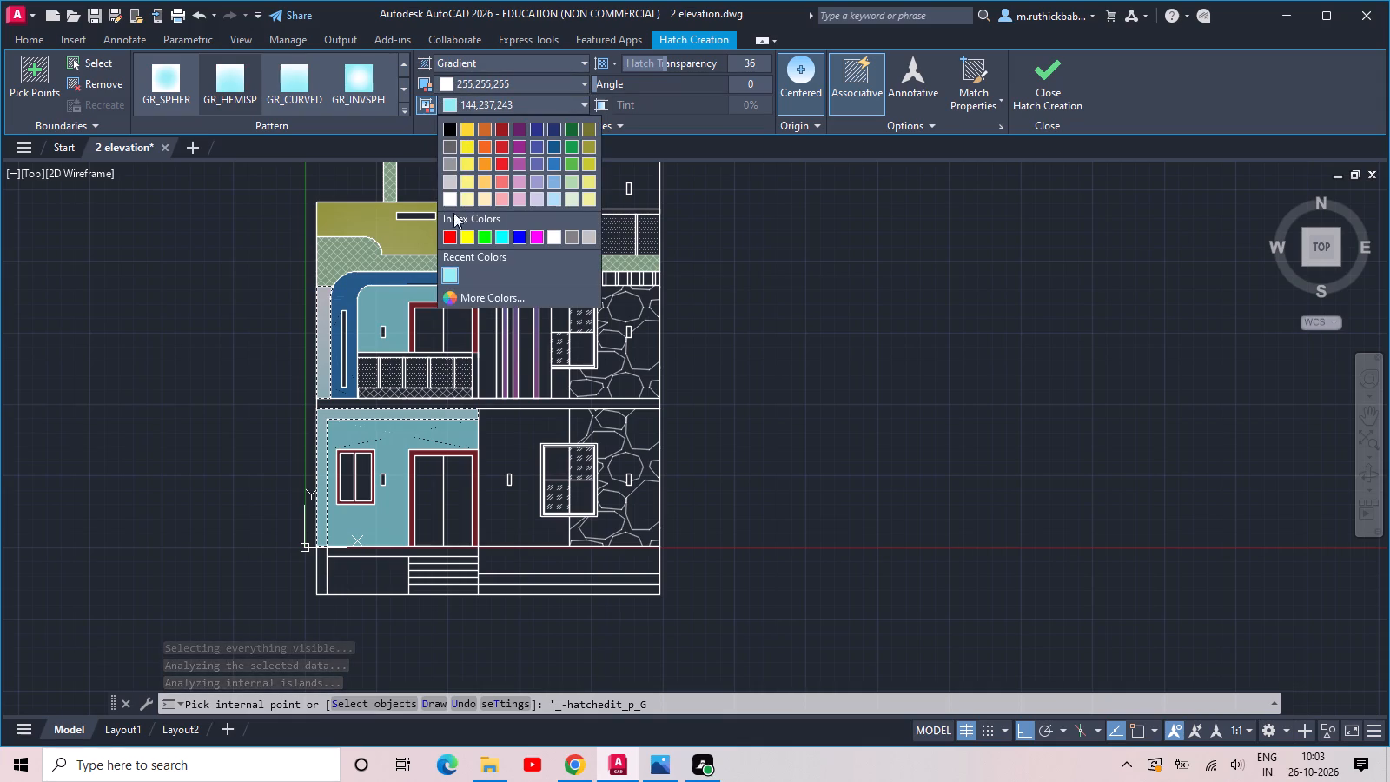
{"action": "left_click", "coordinate": [447, 199]}
{"action": "scroll", "coordinate": [463, 209], "scroll_direction": "down", "scroll_amount": 2}
{"action": "scroll", "coordinate": [531, 297], "scroll_direction": "up", "scroll_amount": 3}
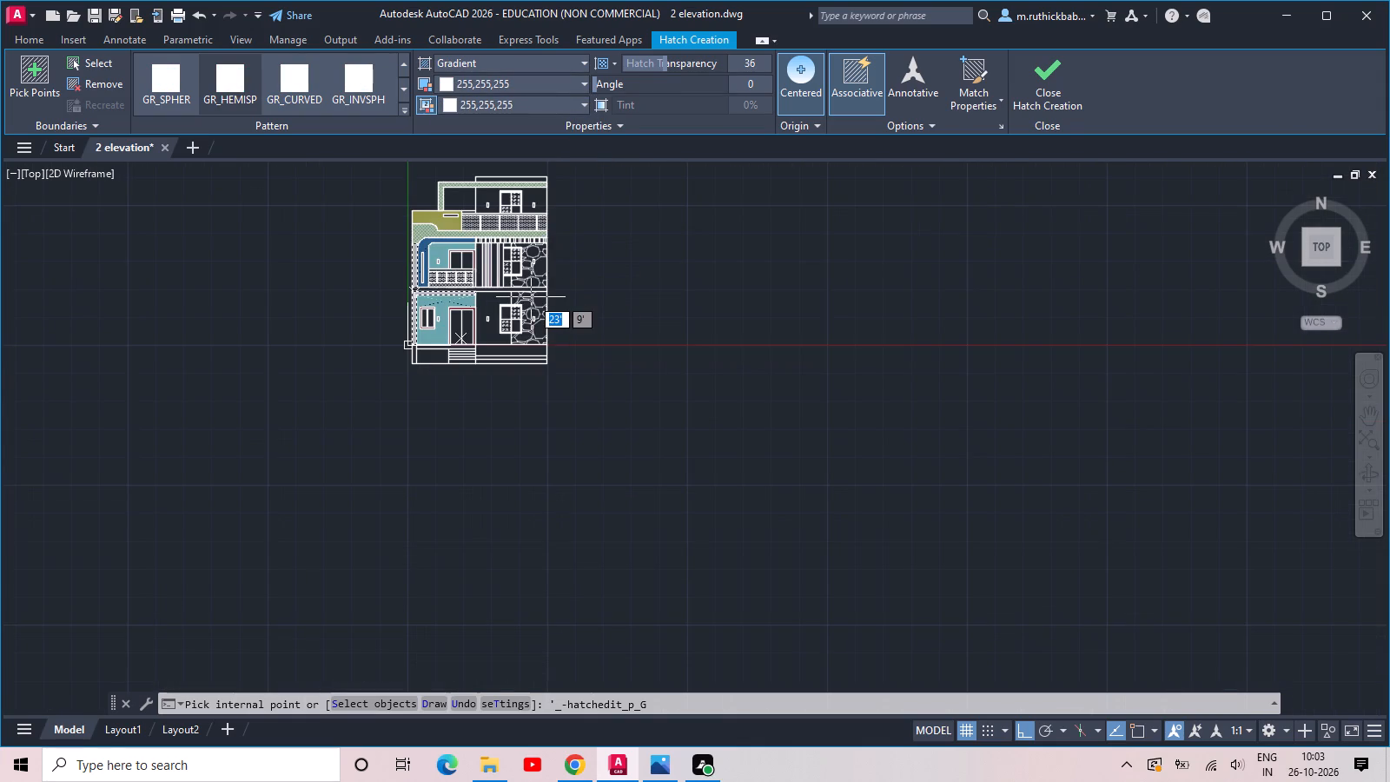
{"action": "key", "text": "Return"}
{"action": "key", "text": "Return"}
{"action": "key", "text": "Return"}
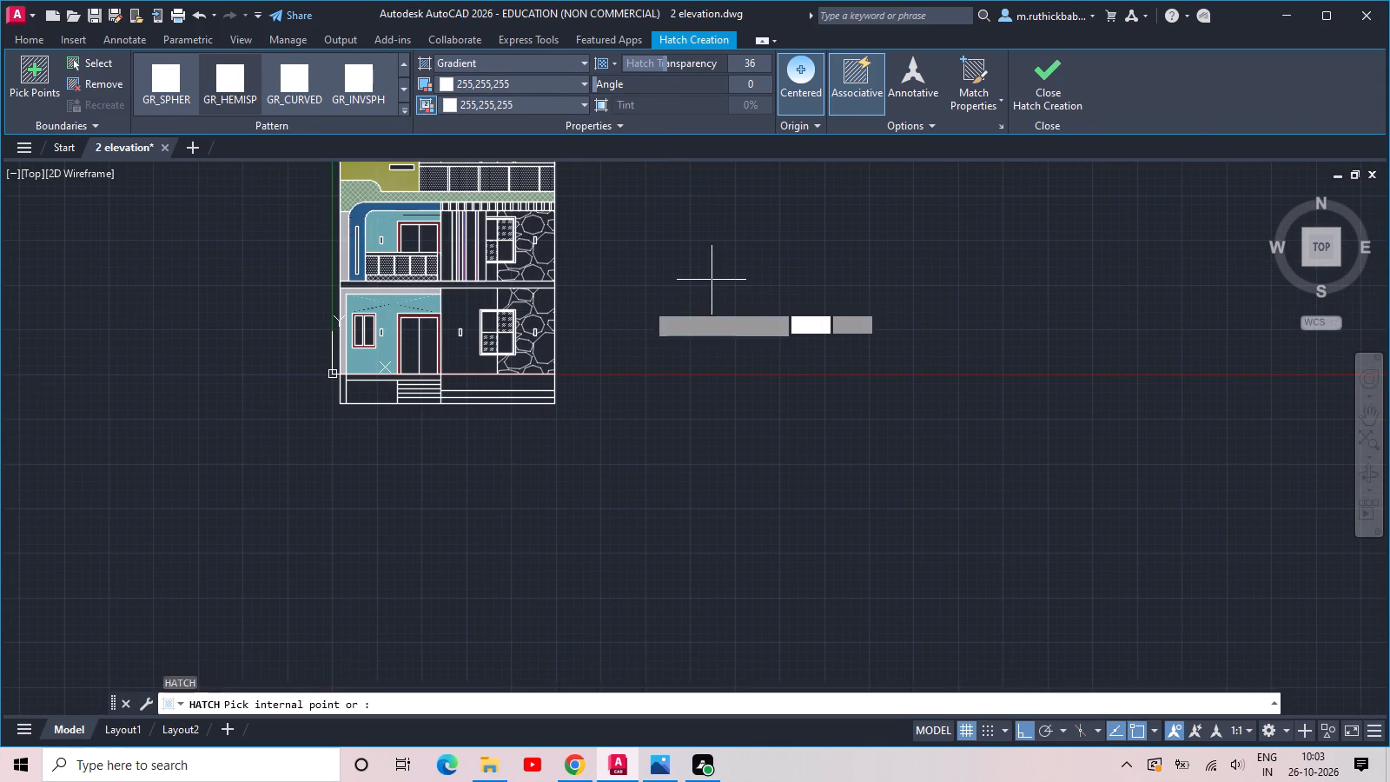
Set the transparency of the light-blue gradient hatch on the ground-floor and balcony walls to 90.
{"action": "middle_click_drag", "start_coordinate": [574, 313], "coordinate": [747, 384]}
{"action": "scroll", "coordinate": [632, 355], "scroll_direction": "up", "scroll_amount": 2}
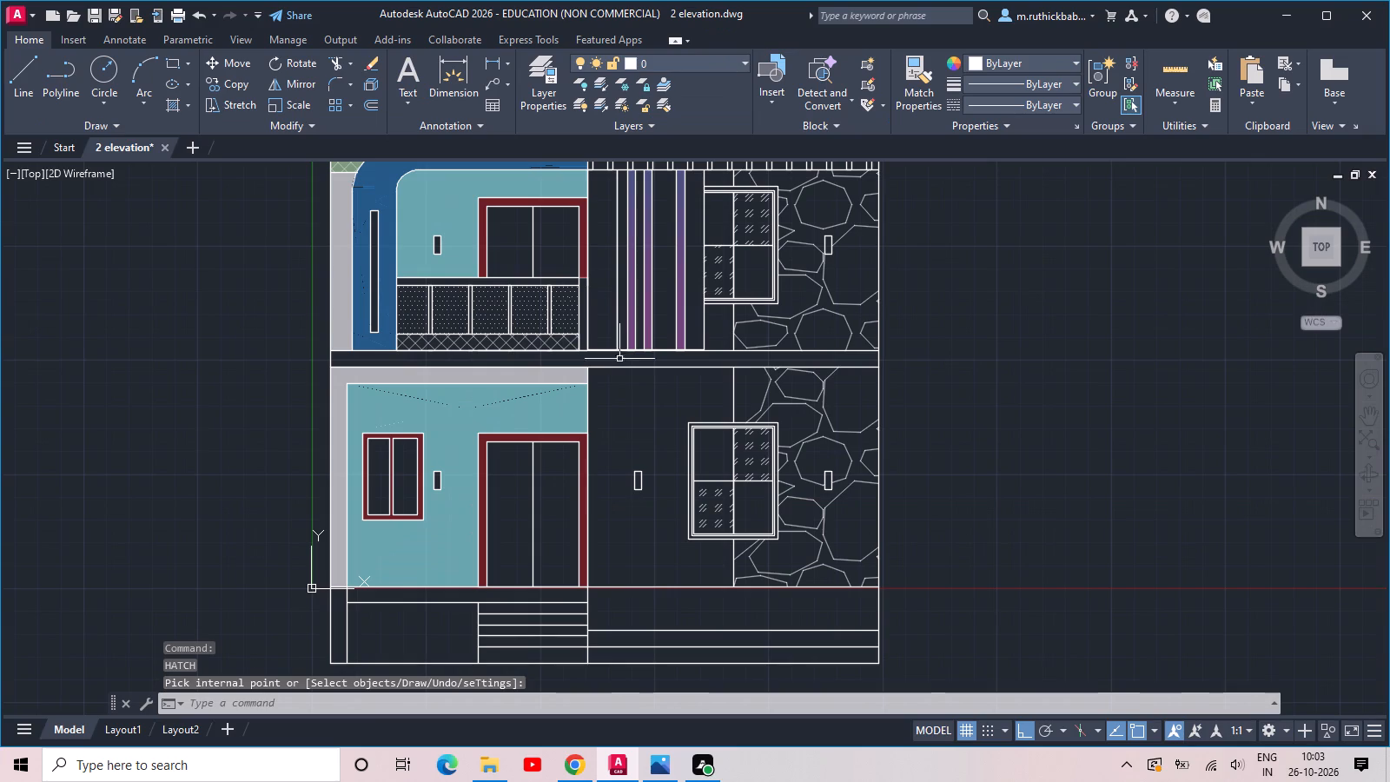
{"action": "middle_click_drag", "start_coordinate": [635, 408], "coordinate": [559, 383]}
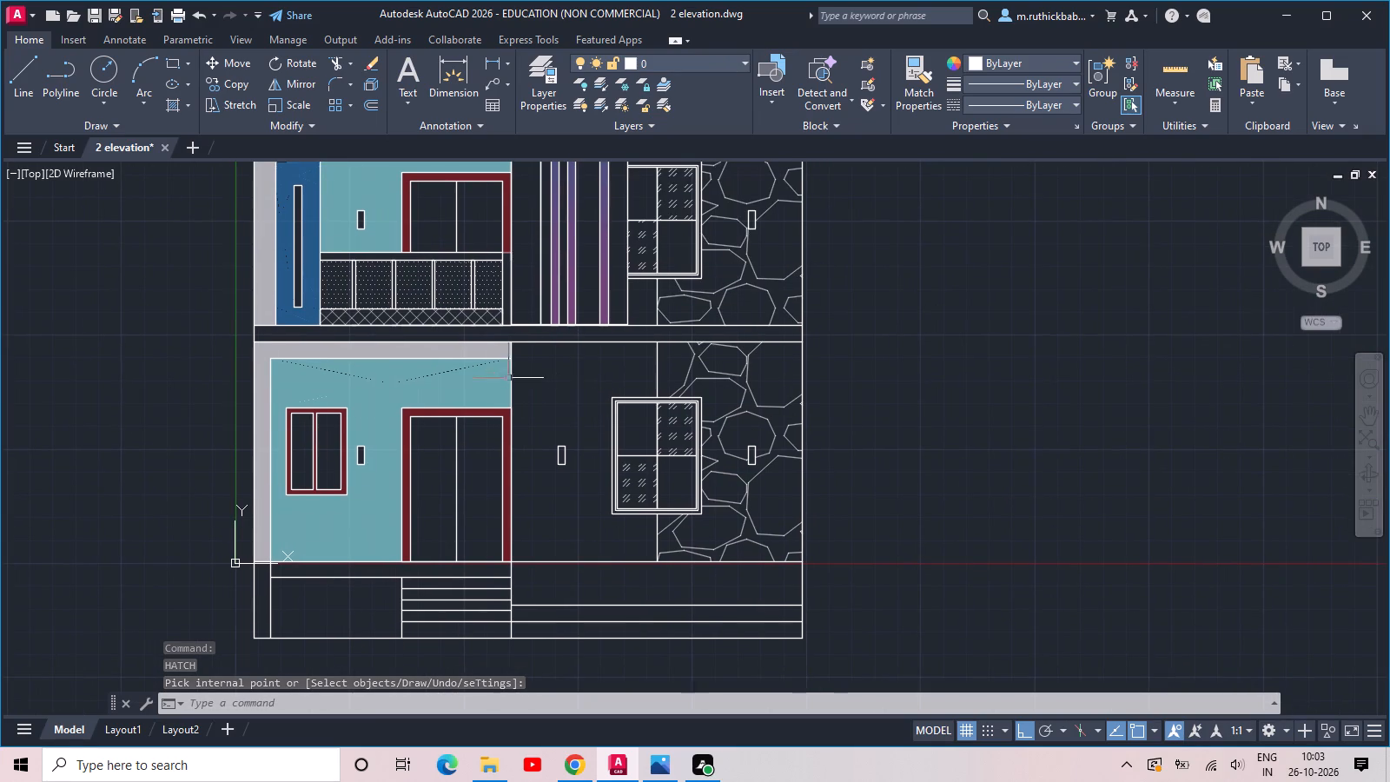
{"action": "scroll", "coordinate": [596, 370], "scroll_direction": "down", "scroll_amount": 1}
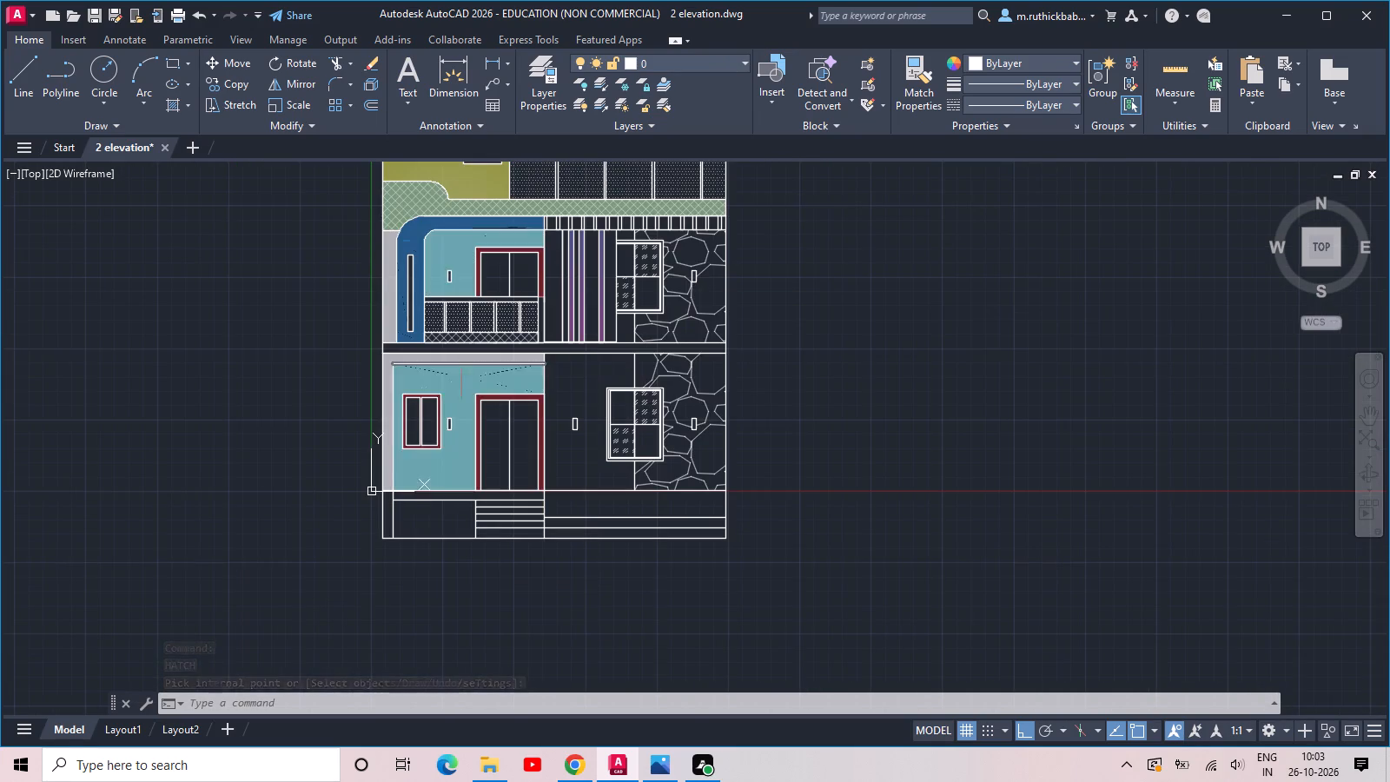
{"action": "left_click", "coordinate": [463, 377]}
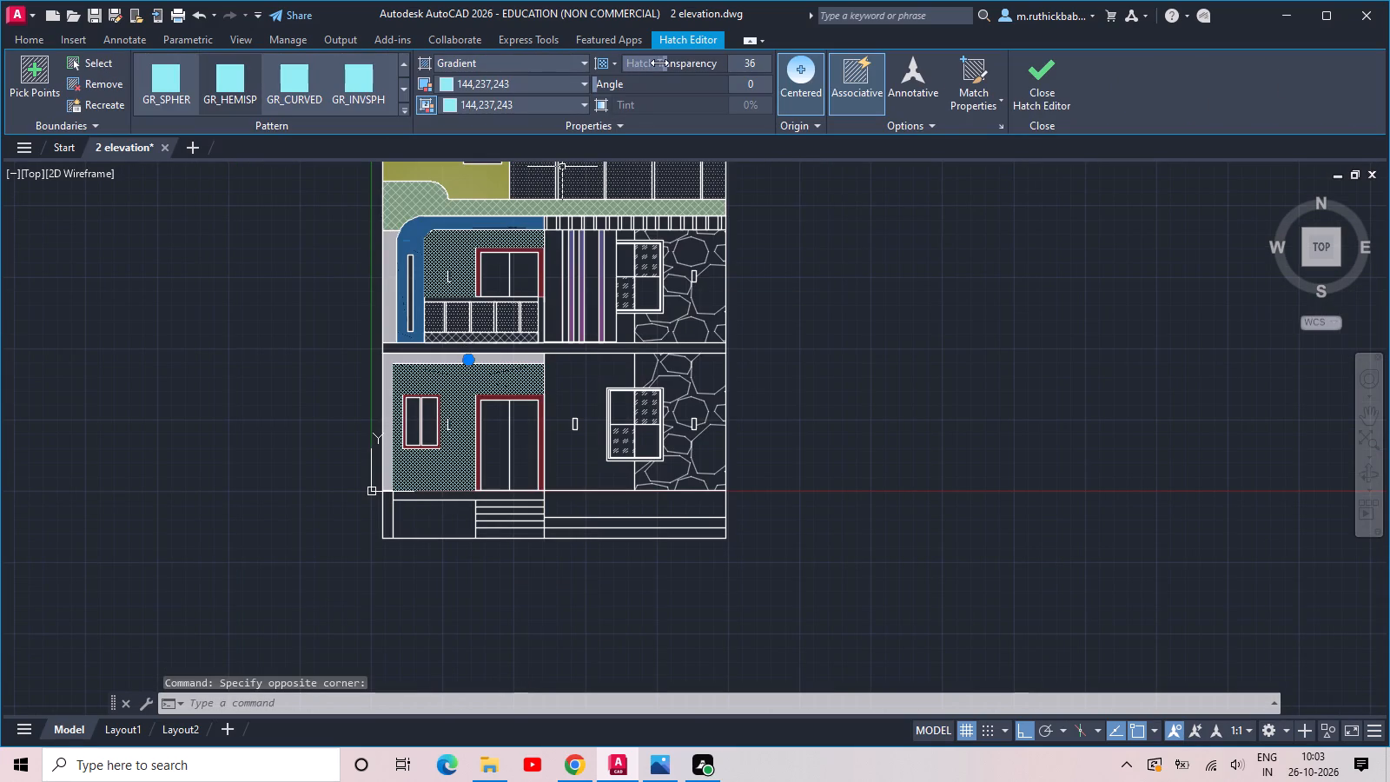
{"action": "left_click_drag", "start_coordinate": [659, 63], "coordinate": [735, 64]}
{"action": "left_click_drag", "start_coordinate": [735, 64], "coordinate": [863, 90]}
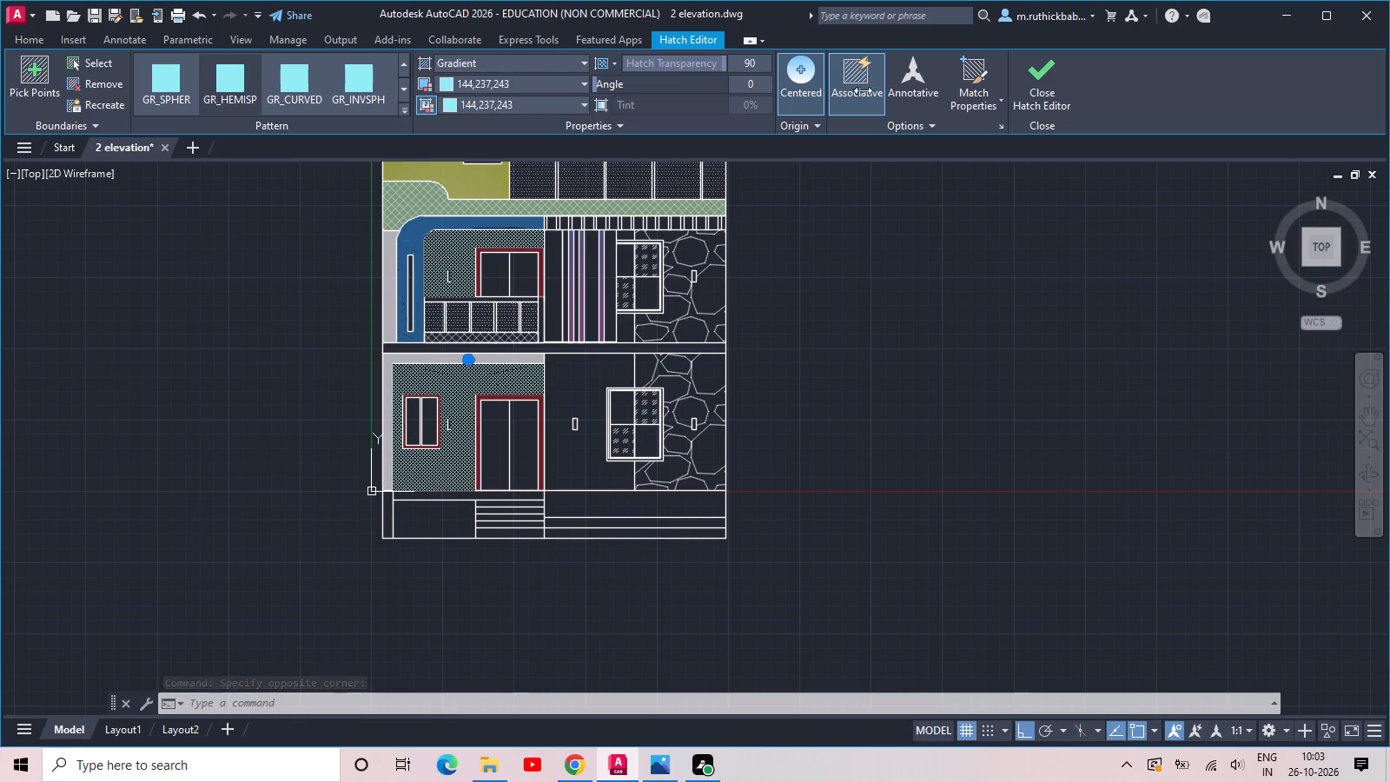
{"action": "left_click_drag", "start_coordinate": [863, 90], "coordinate": [943, 100]}
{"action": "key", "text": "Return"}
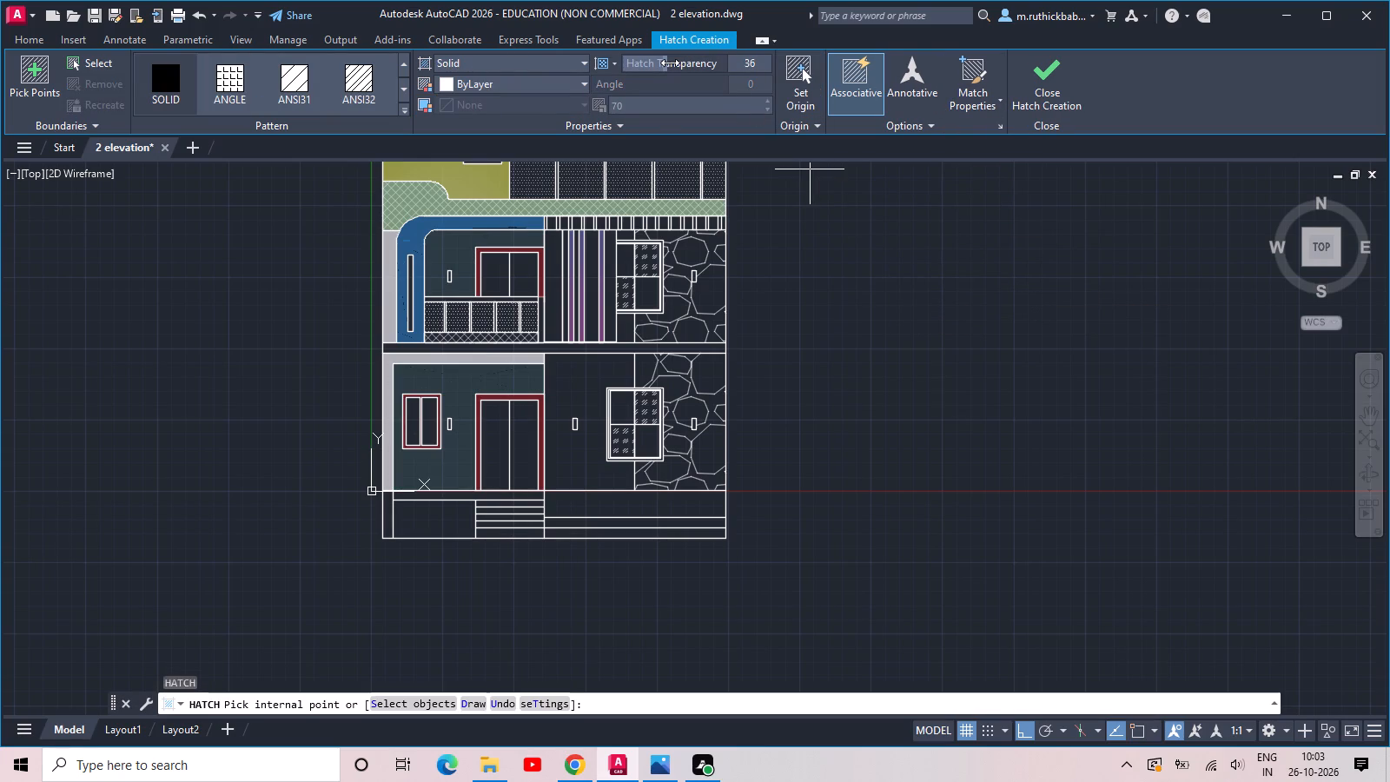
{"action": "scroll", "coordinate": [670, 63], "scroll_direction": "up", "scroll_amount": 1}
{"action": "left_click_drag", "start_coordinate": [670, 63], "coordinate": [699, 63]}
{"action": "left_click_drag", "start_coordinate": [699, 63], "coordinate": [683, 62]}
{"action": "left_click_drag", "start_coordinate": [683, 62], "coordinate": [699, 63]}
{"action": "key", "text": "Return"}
Save the elevation drawing.
{"action": "scroll", "coordinate": [678, 225], "scroll_direction": "down", "scroll_amount": 1}
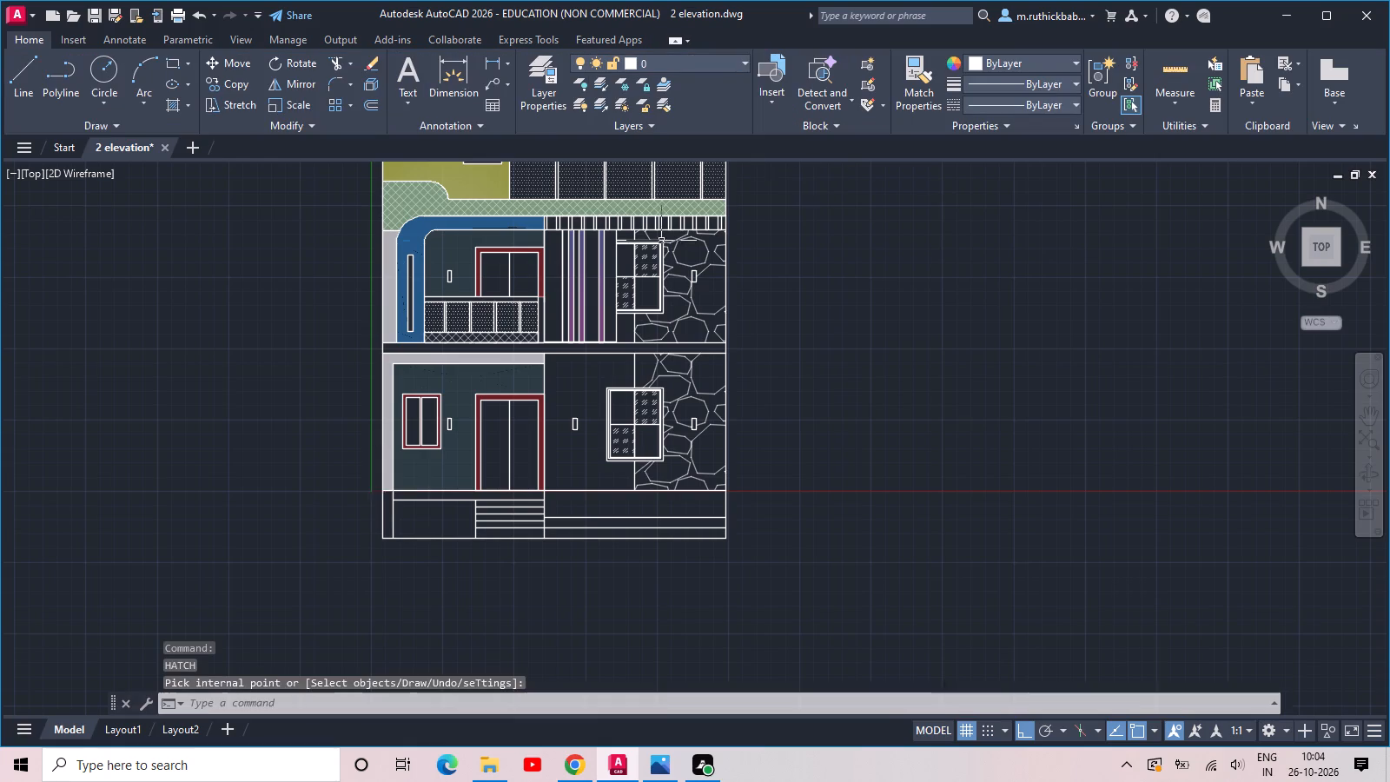
{"action": "scroll", "coordinate": [598, 301], "scroll_direction": "up", "scroll_amount": 1}
{"action": "middle_click_drag", "start_coordinate": [569, 302], "coordinate": [575, 449]}
{"action": "scroll", "coordinate": [567, 414], "scroll_direction": "down", "scroll_amount": 1}
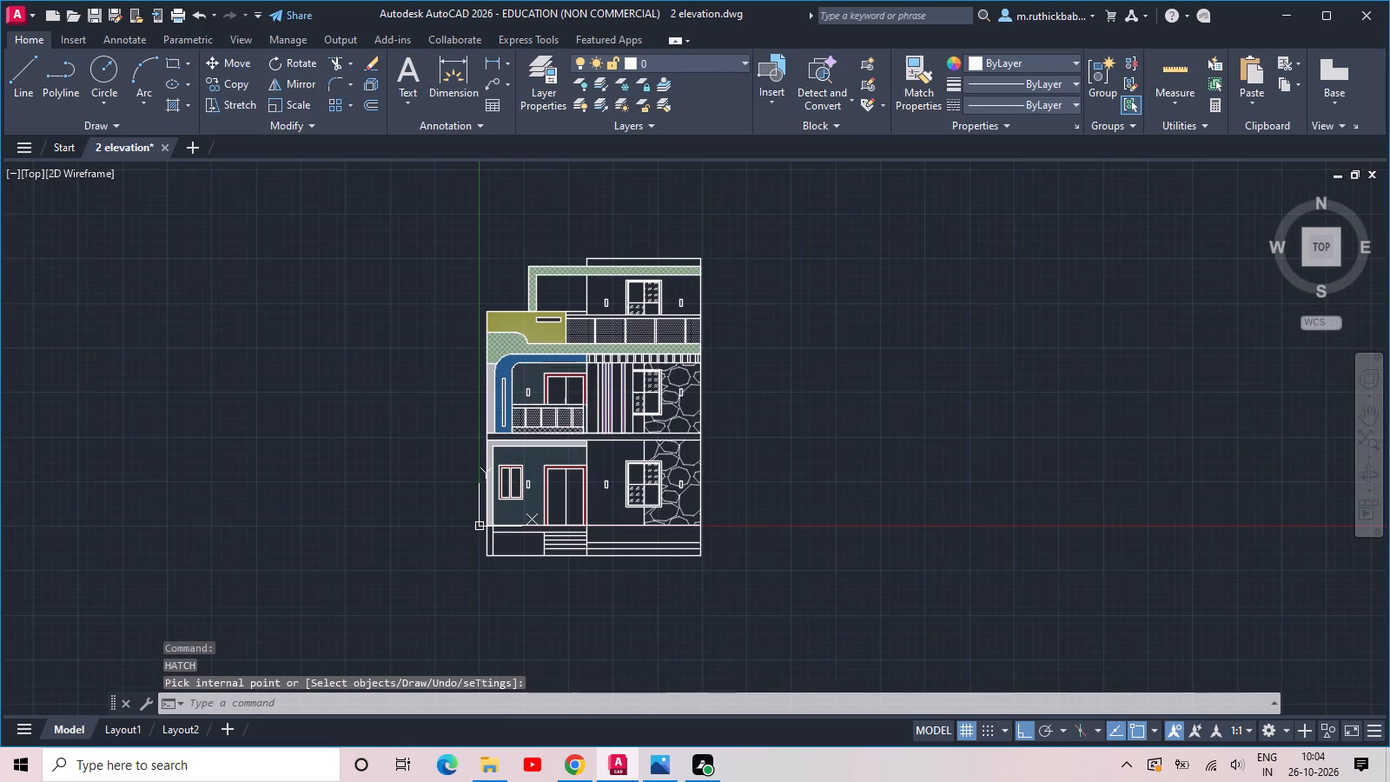
{"action": "scroll", "coordinate": [718, 335], "scroll_direction": "up", "scroll_amount": 1}
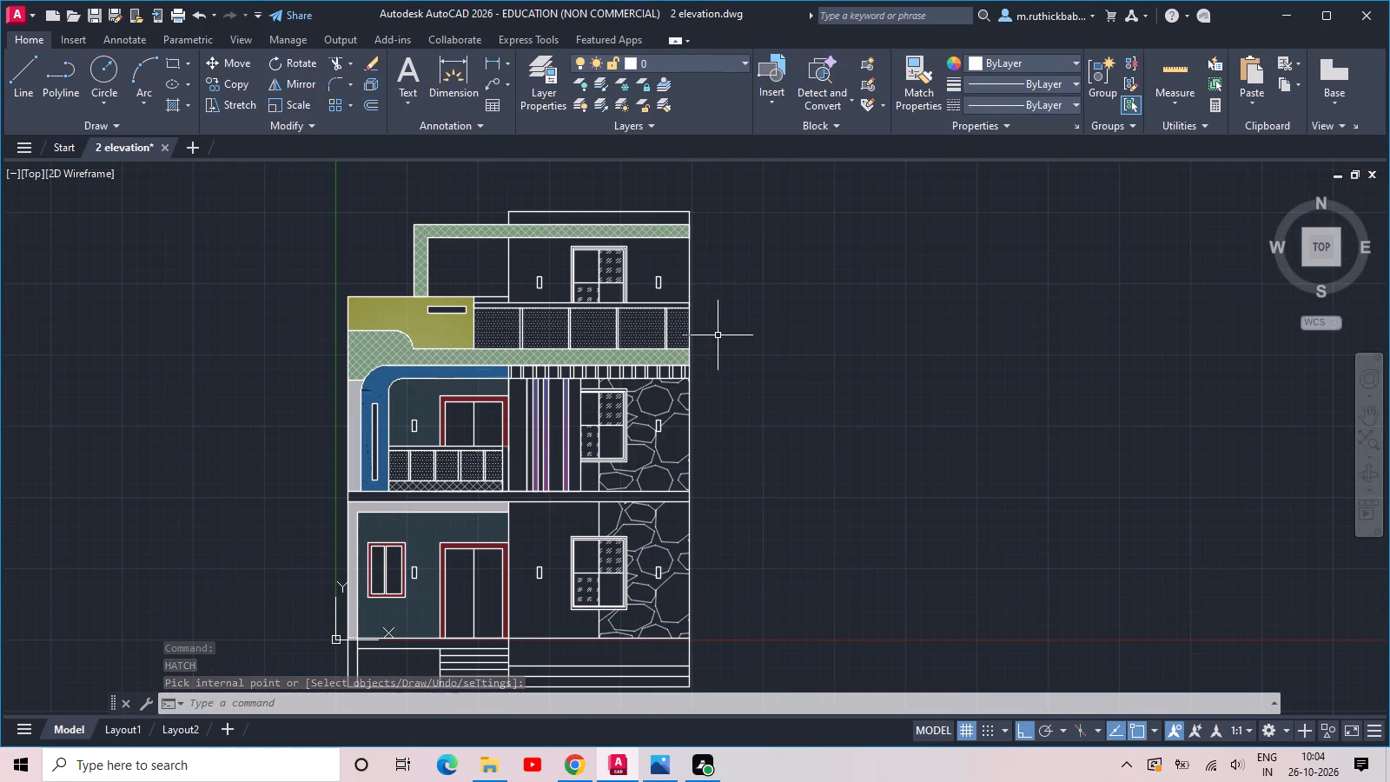
{"action": "key", "text": "ctrl+s"}
{"action": "key", "text": "ctrl+s"}
{"action": "key", "text": "ctrl+s"}
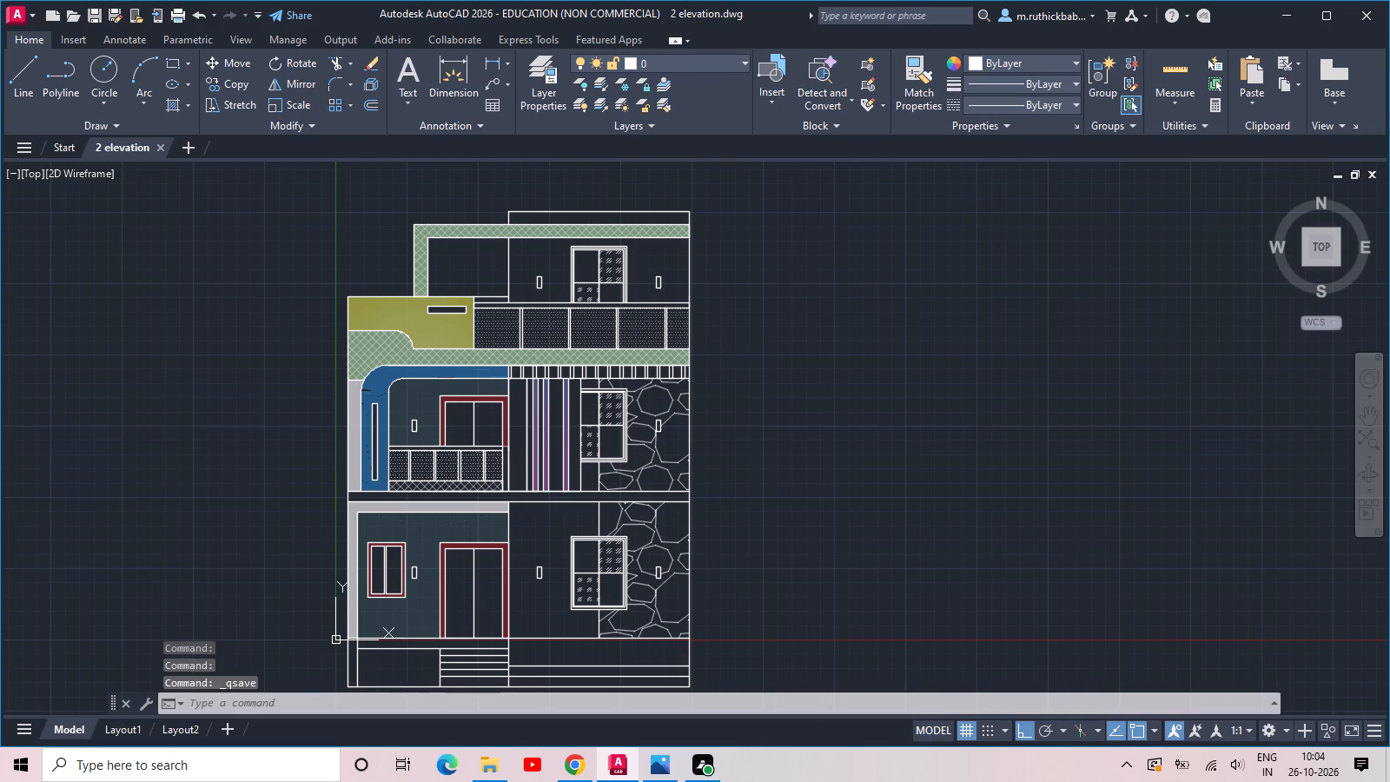
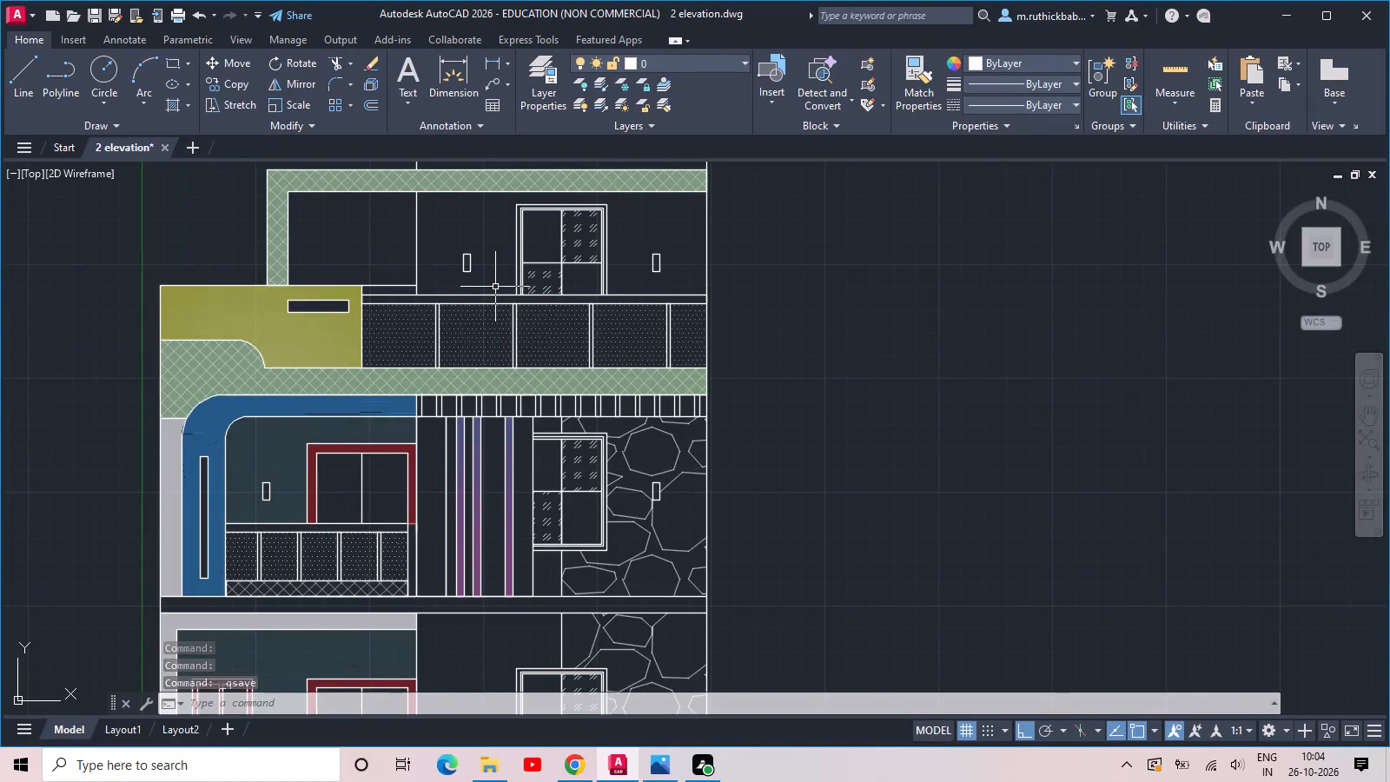
Hatch the fifteen narrow slats in the strip under the upper green band with the GR_INVCUR gradient pattern.
{"action": "scroll", "coordinate": [495, 287], "scroll_direction": "down", "scroll_amount": 2}
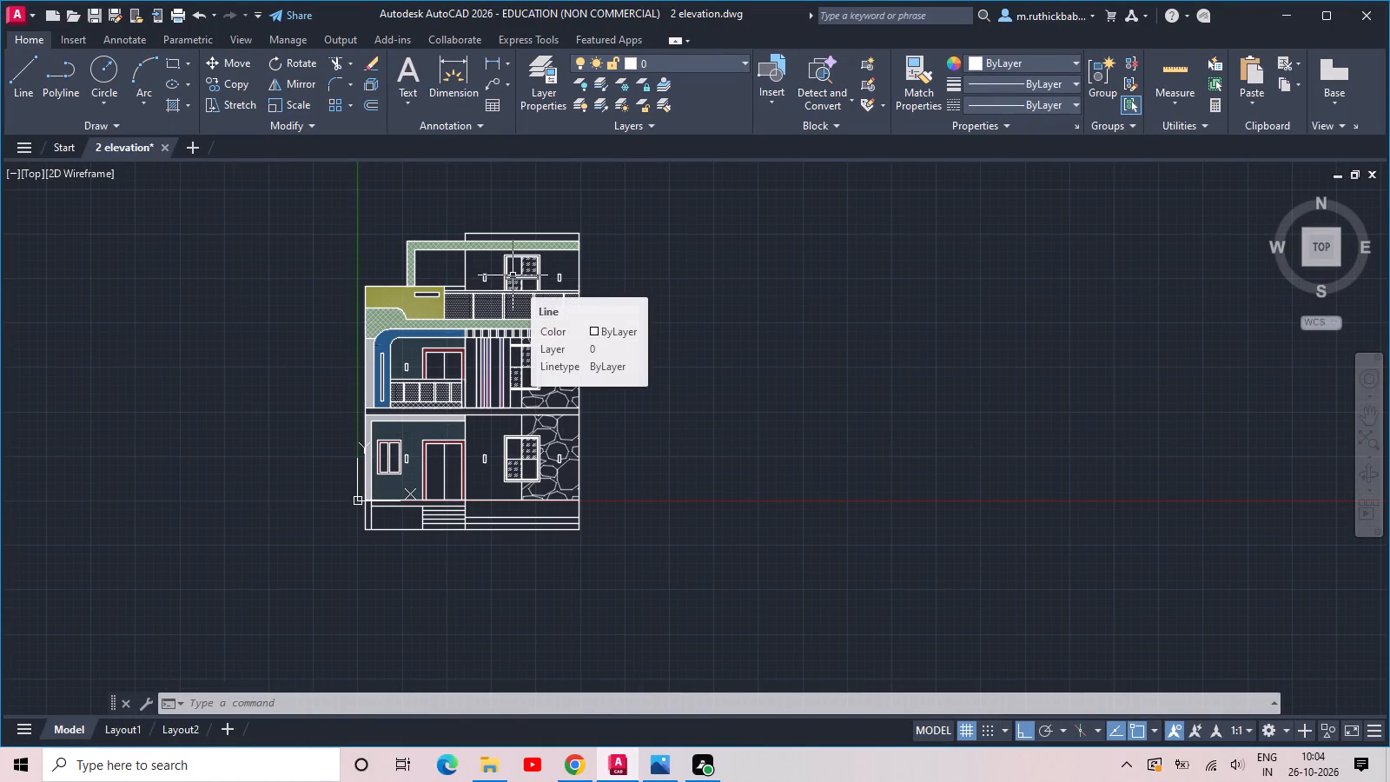
{"action": "scroll", "coordinate": [513, 275], "scroll_direction": "down", "scroll_amount": 1}
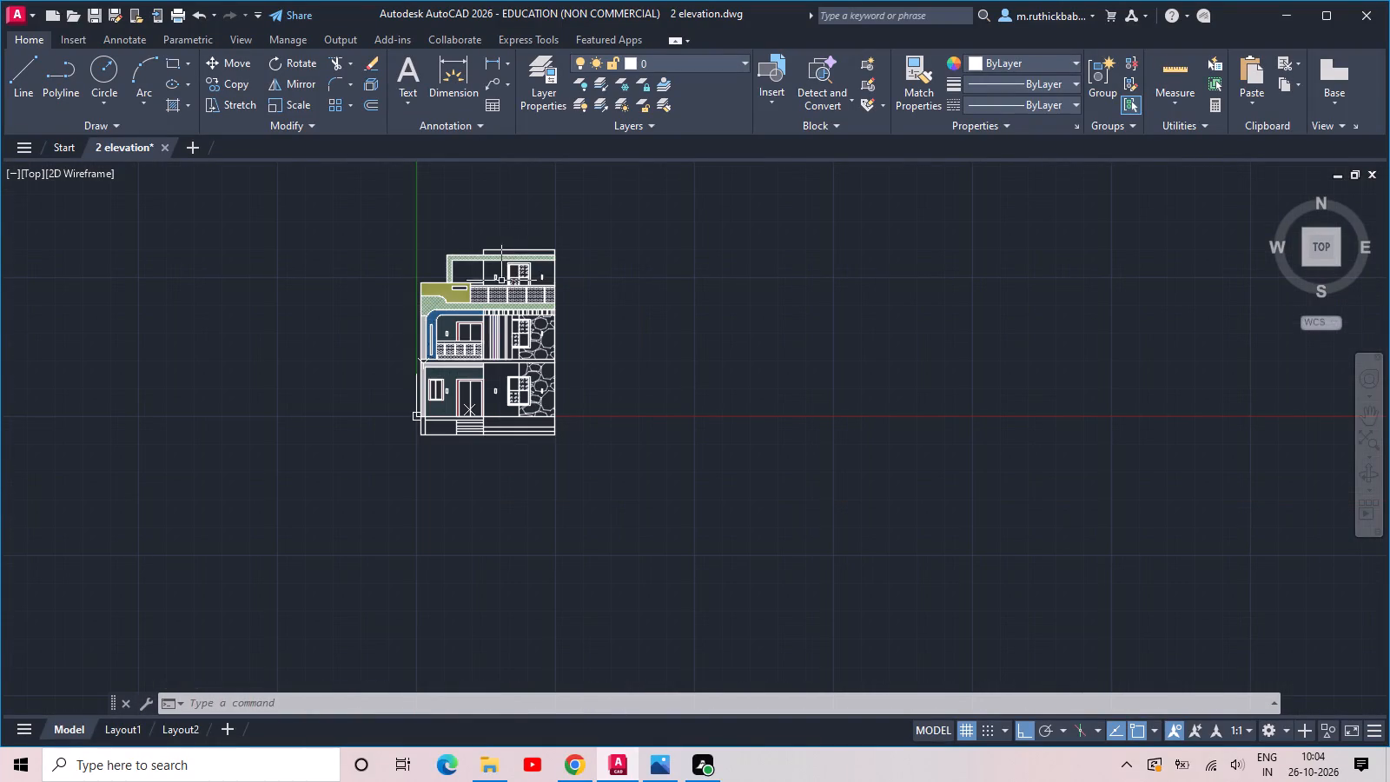
{"action": "scroll", "coordinate": [501, 281], "scroll_direction": "up", "scroll_amount": 4}
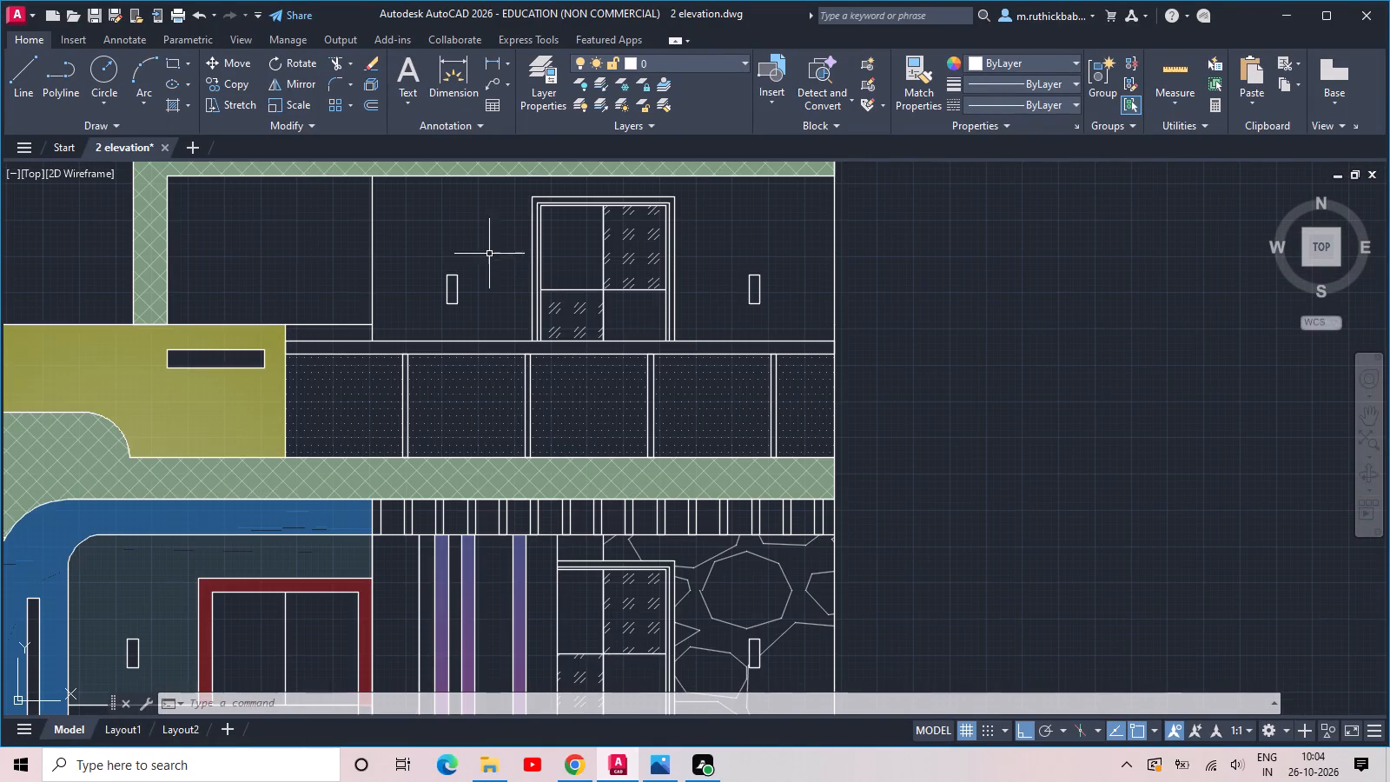
{"action": "middle_click_drag", "start_coordinate": [480, 249], "coordinate": [466, 388]}
{"action": "scroll", "coordinate": [455, 355], "scroll_direction": "down", "scroll_amount": 2}
{"action": "middle_click_drag", "start_coordinate": [432, 412], "coordinate": [447, 271]}
{"action": "scroll", "coordinate": [434, 381], "scroll_direction": "up", "scroll_amount": 1}
{"action": "scroll", "coordinate": [444, 457], "scroll_direction": "up", "scroll_amount": 2}
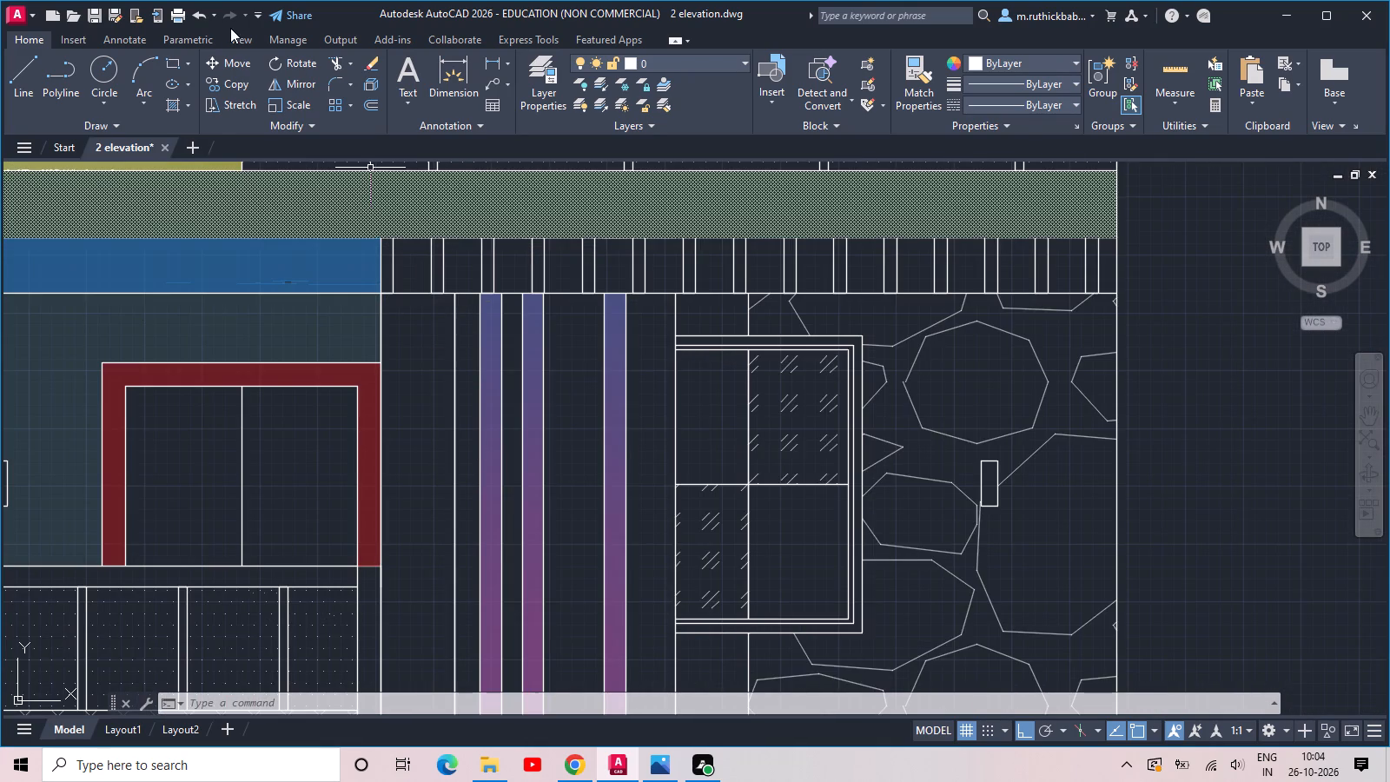
{"action": "left_click", "coordinate": [170, 104]}
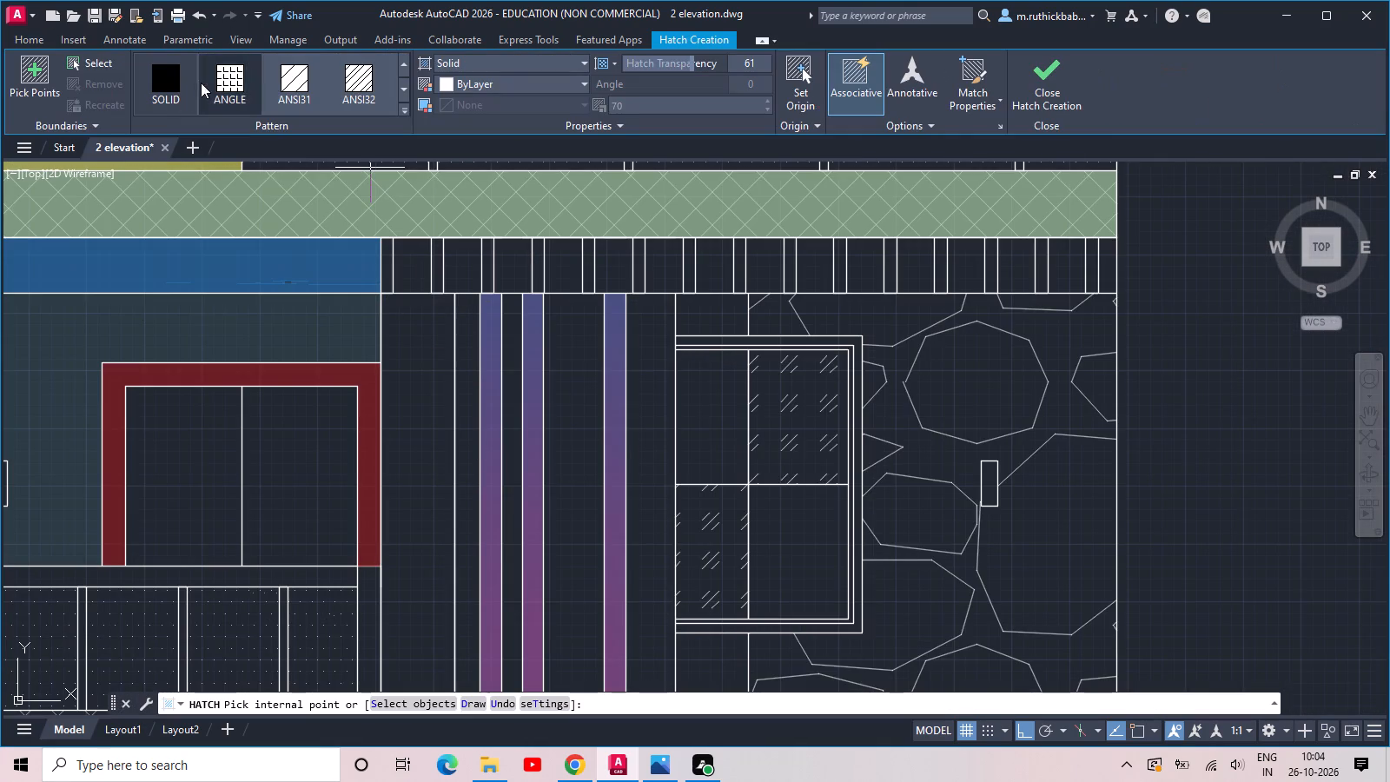
{"action": "scroll", "coordinate": [205, 78], "scroll_direction": "down", "scroll_amount": 10}
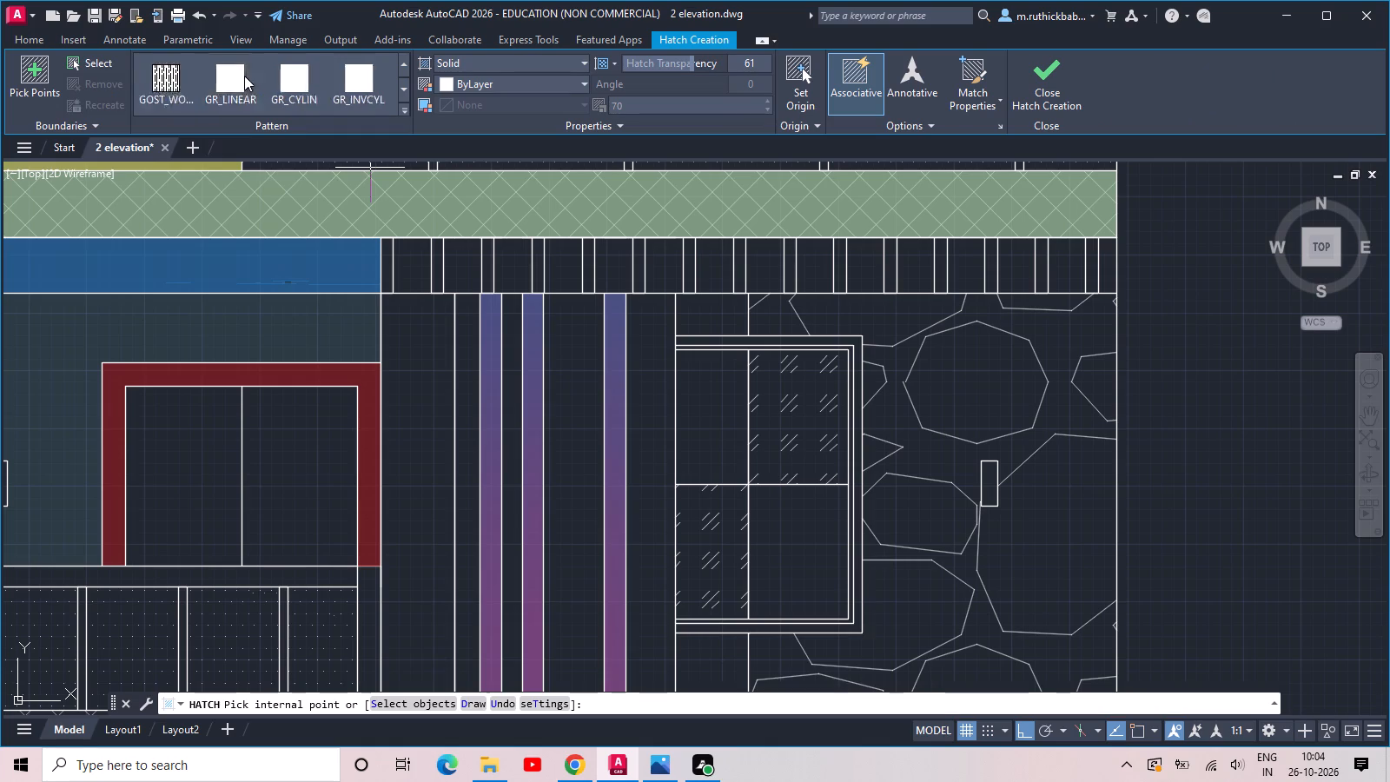
{"action": "scroll", "coordinate": [244, 76], "scroll_direction": "down", "scroll_amount": 1}
{"action": "left_click", "coordinate": [224, 83]}
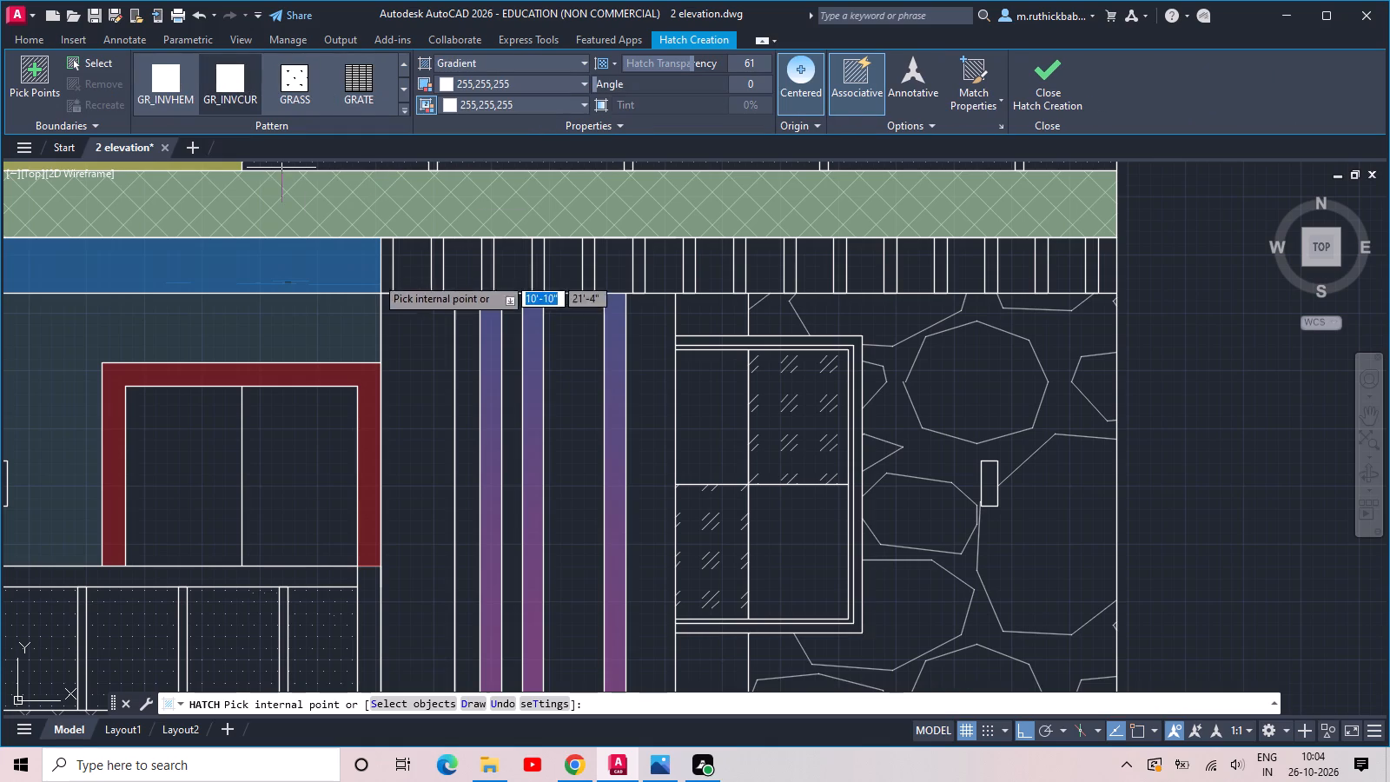
{"action": "left_click", "coordinate": [381, 261]}
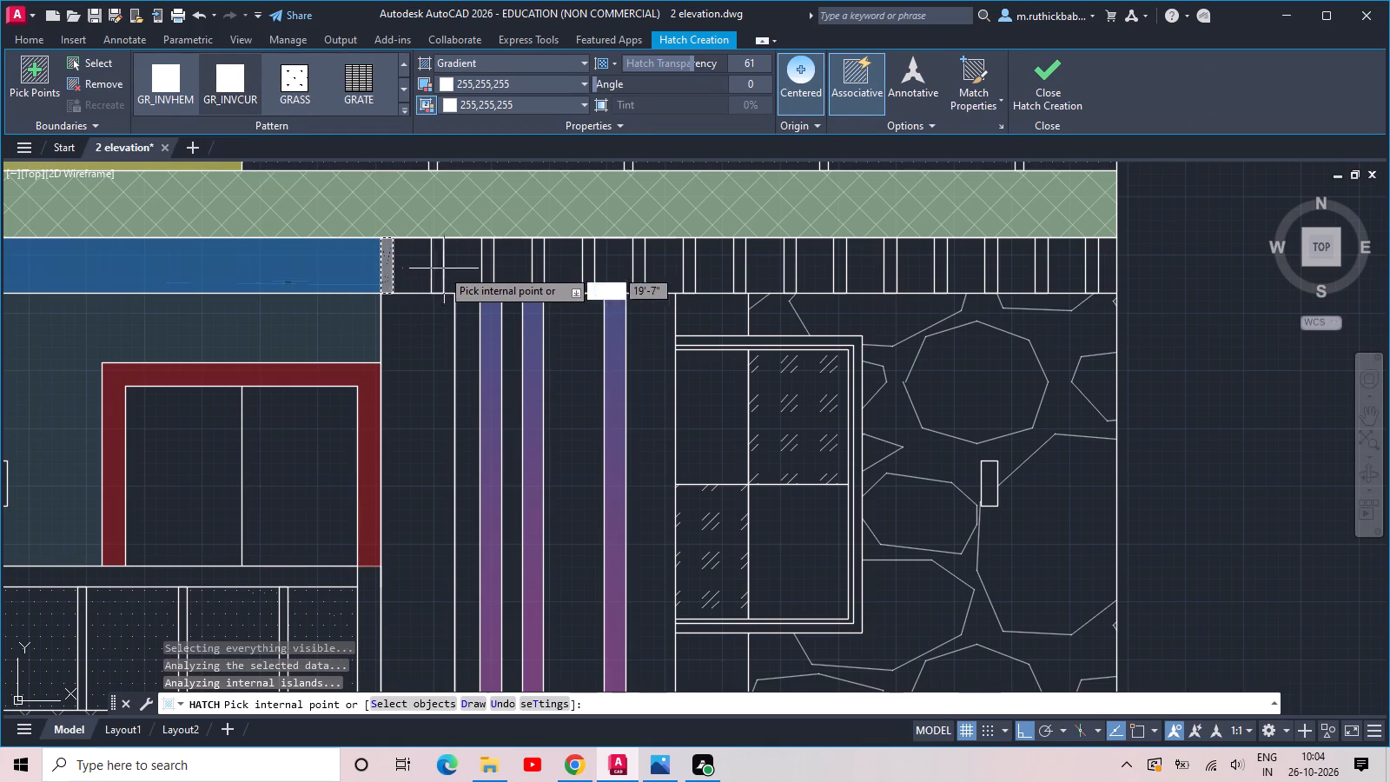
{"action": "left_click", "coordinate": [436, 268]}
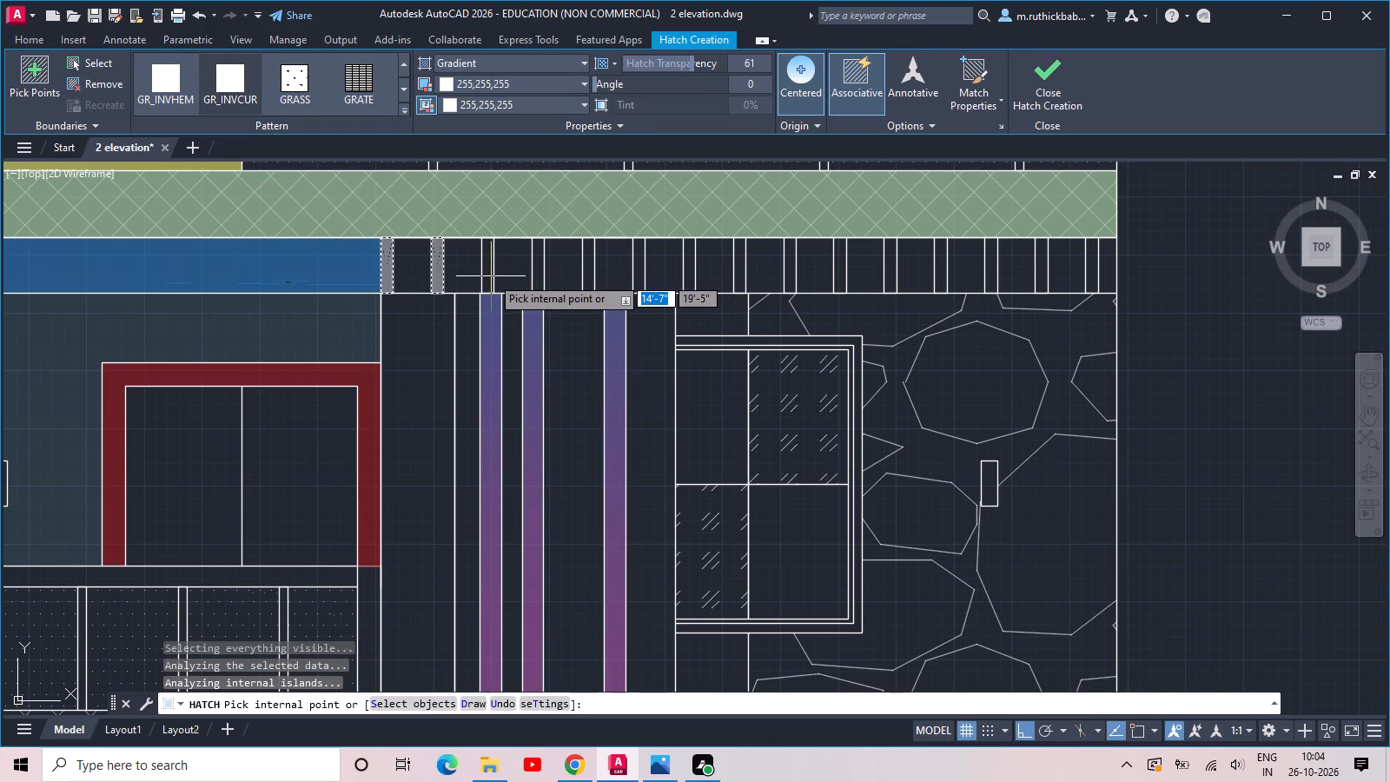
{"action": "left_click", "coordinate": [491, 276]}
{"action": "left_click", "coordinate": [533, 275]}
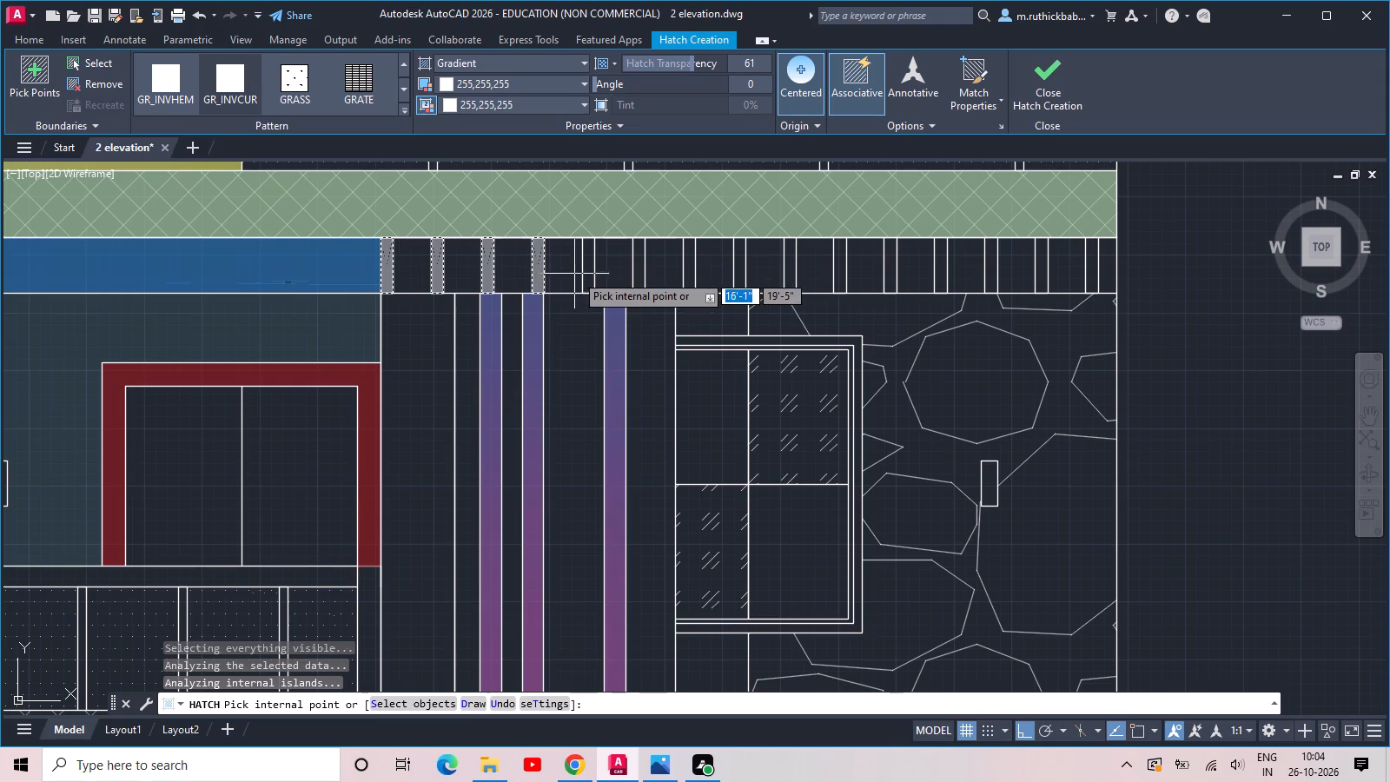
{"action": "left_click", "coordinate": [586, 273]}
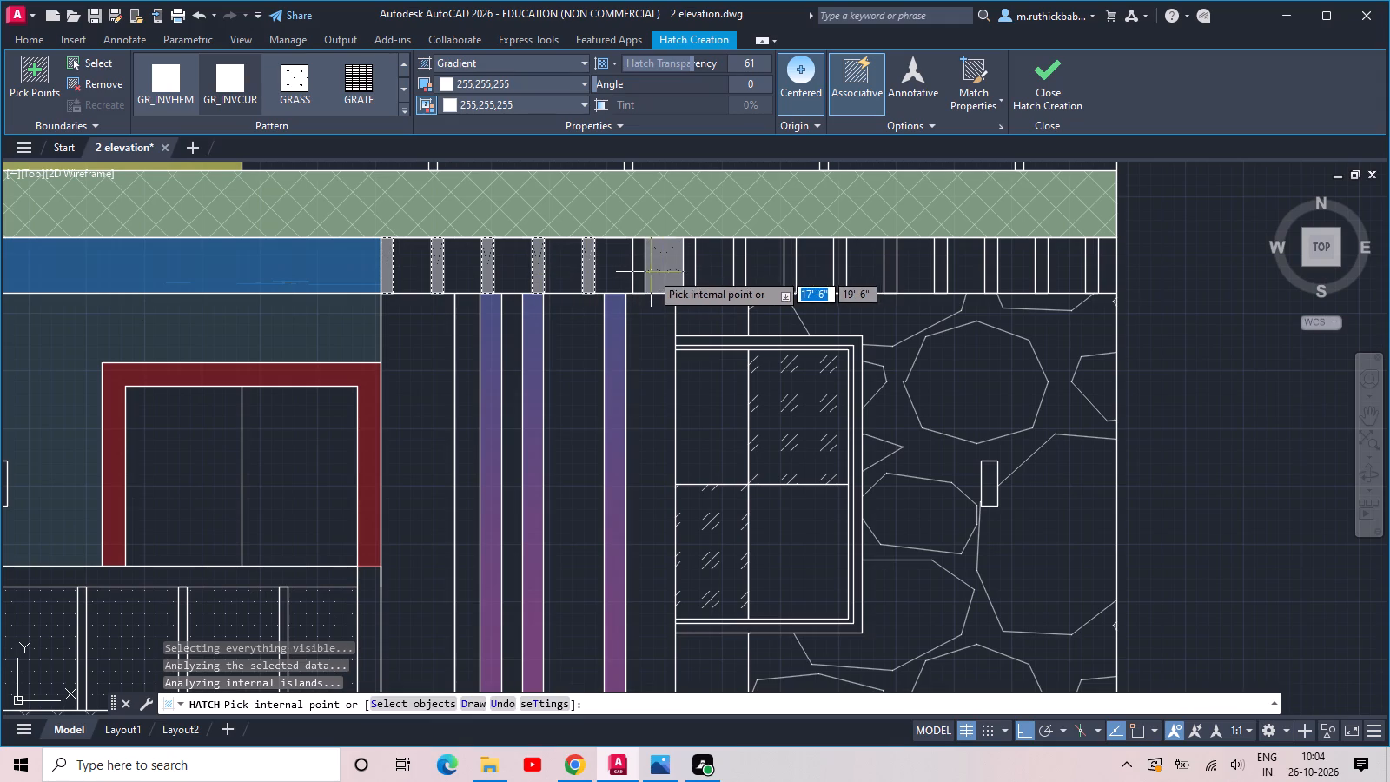
{"action": "left_click", "coordinate": [638, 274]}
{"action": "left_click", "coordinate": [692, 275]}
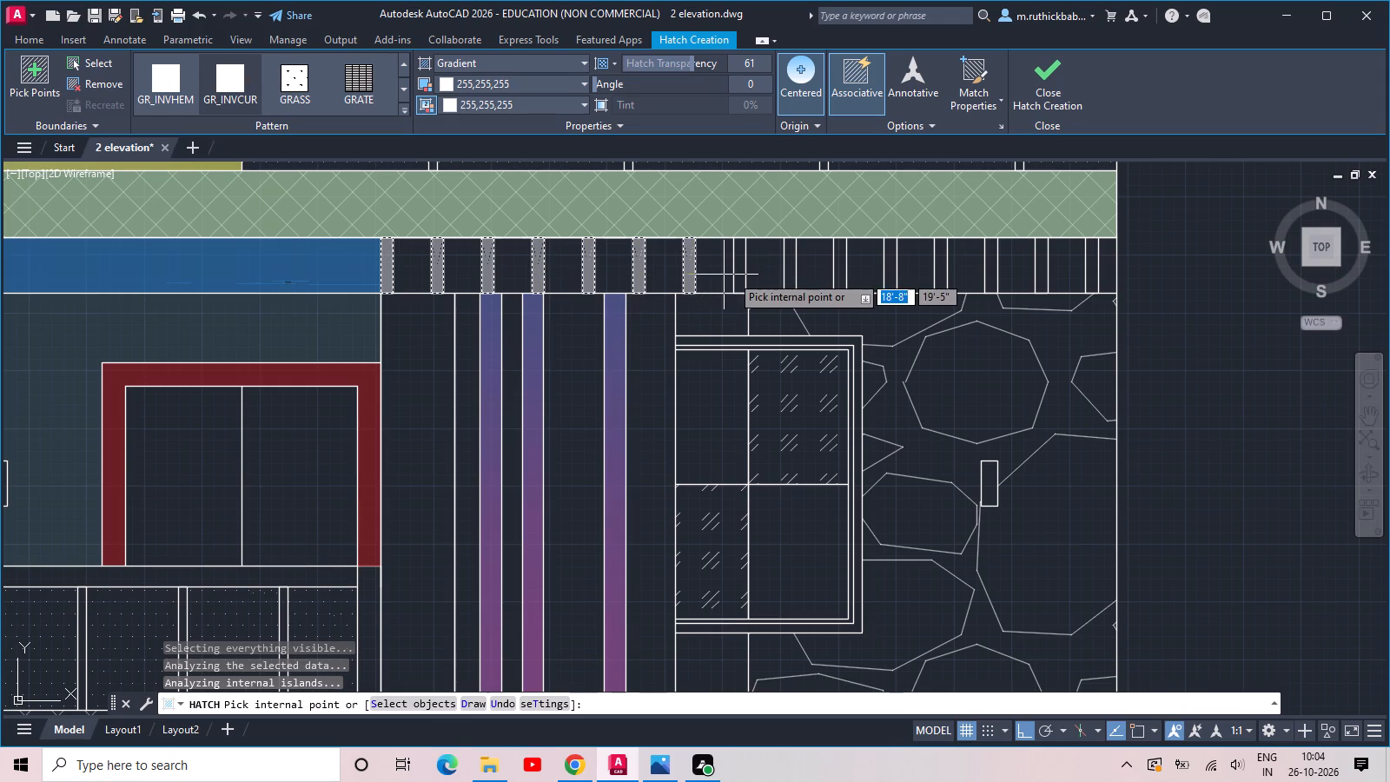
{"action": "left_click", "coordinate": [743, 275]}
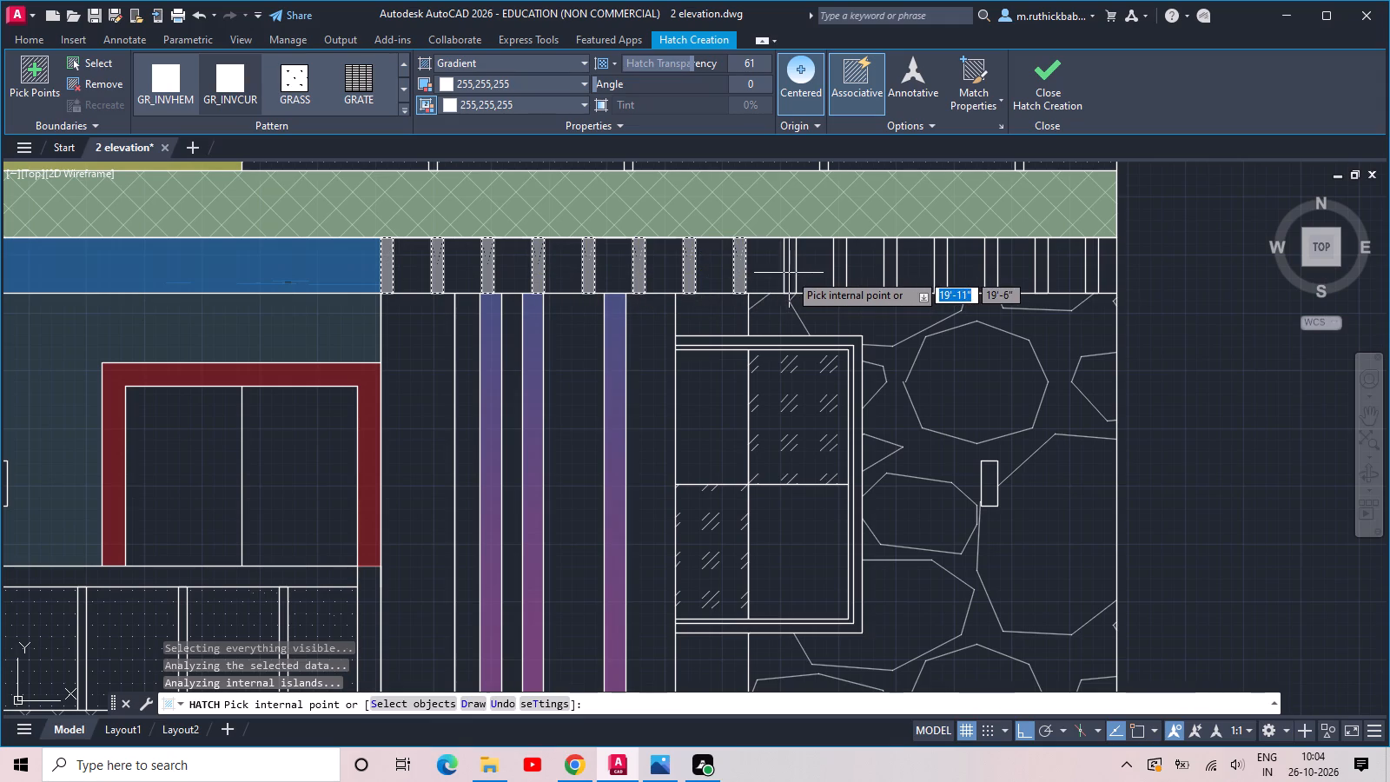
{"action": "left_click", "coordinate": [790, 272]}
{"action": "left_click", "coordinate": [839, 272]}
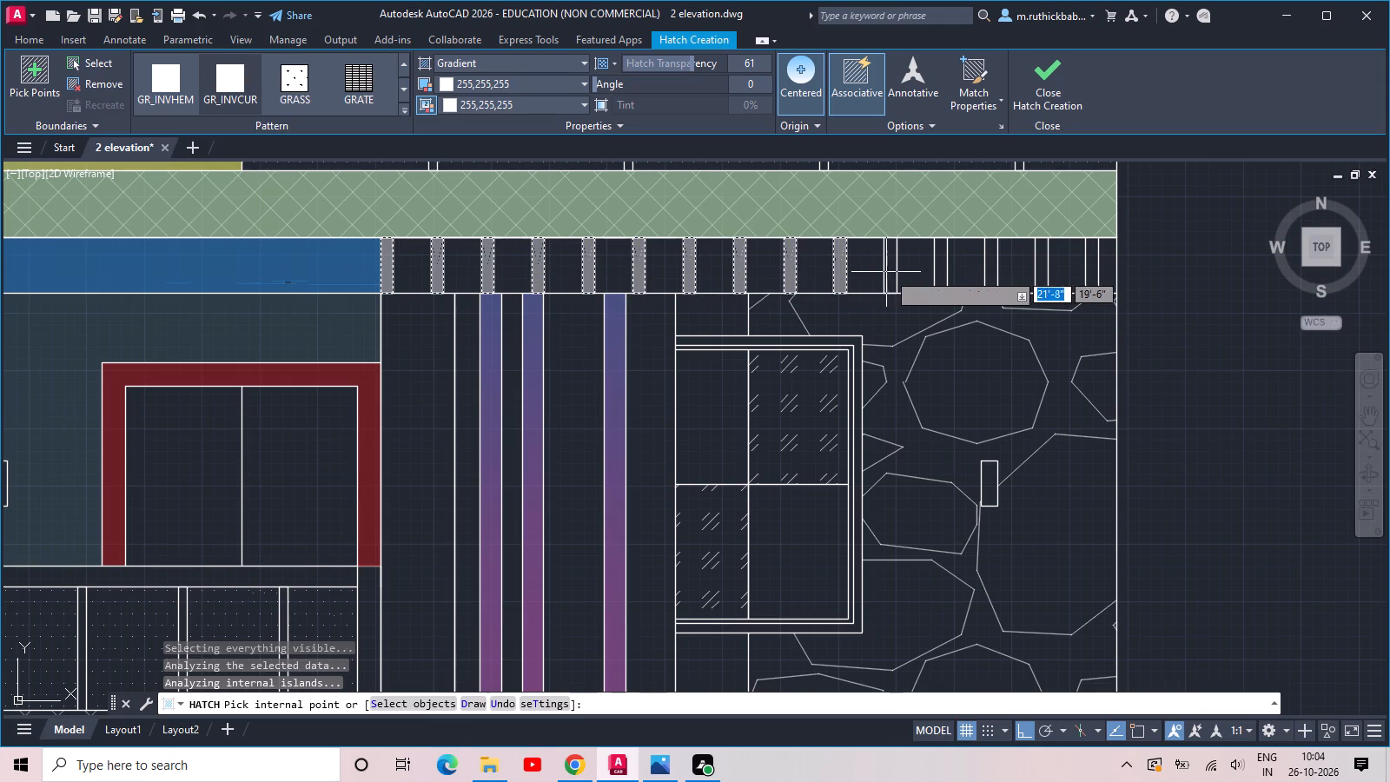
{"action": "left_click", "coordinate": [887, 273]}
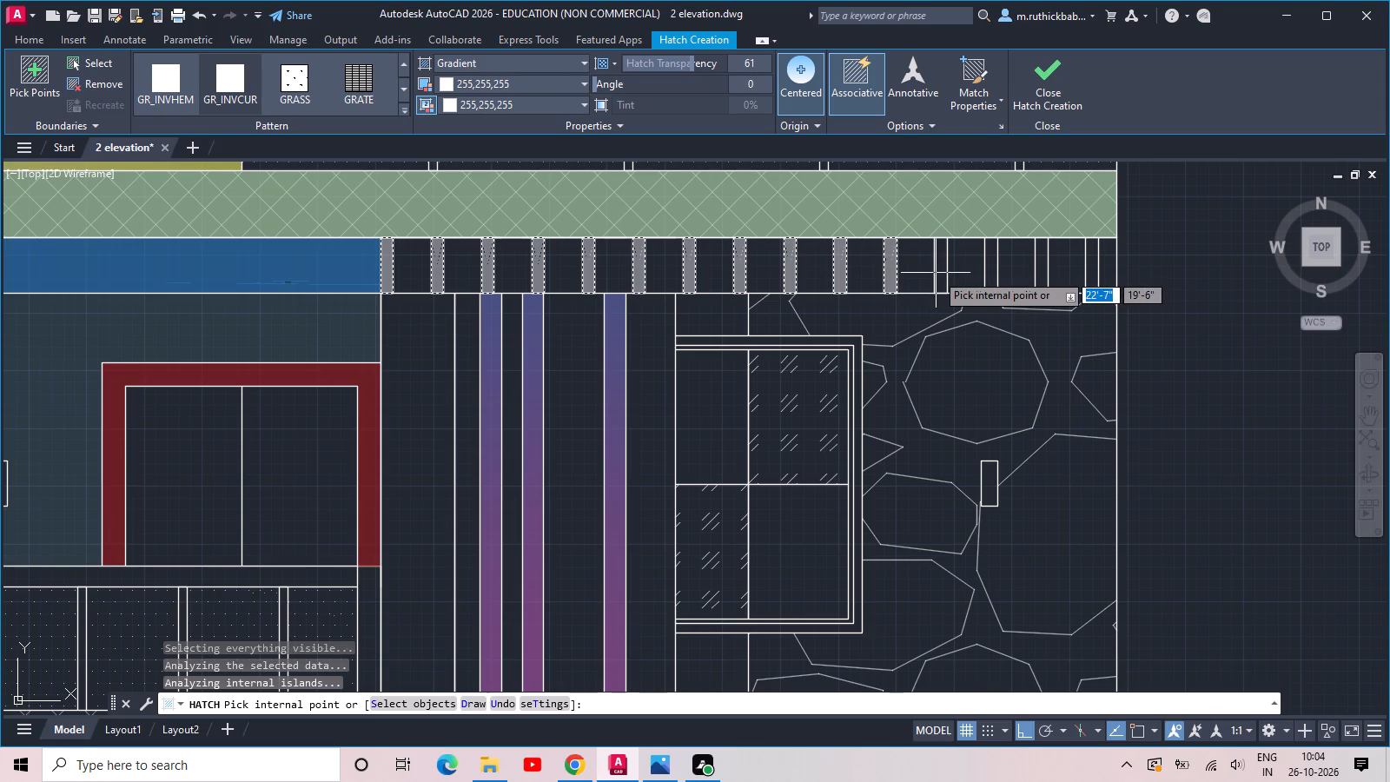
{"action": "left_click", "coordinate": [944, 274]}
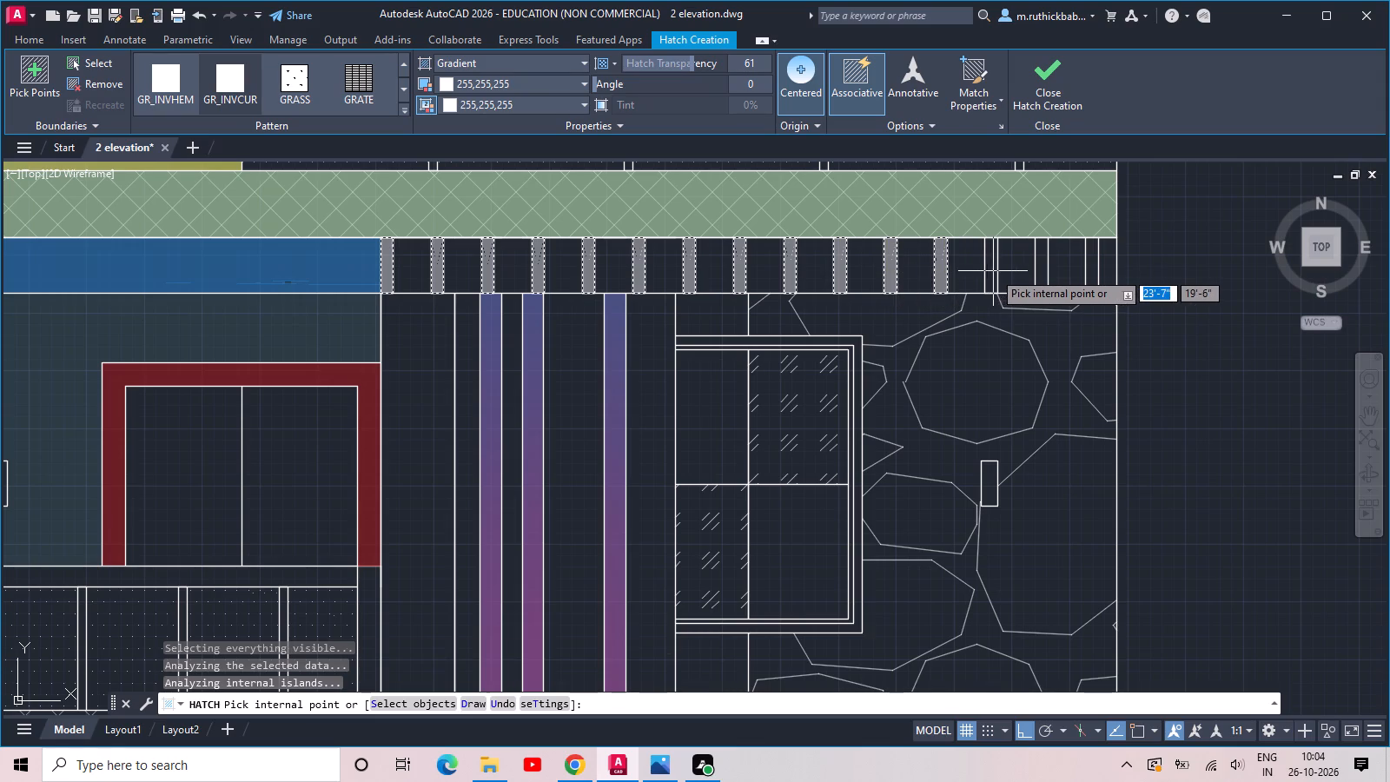
{"action": "left_click", "coordinate": [993, 271]}
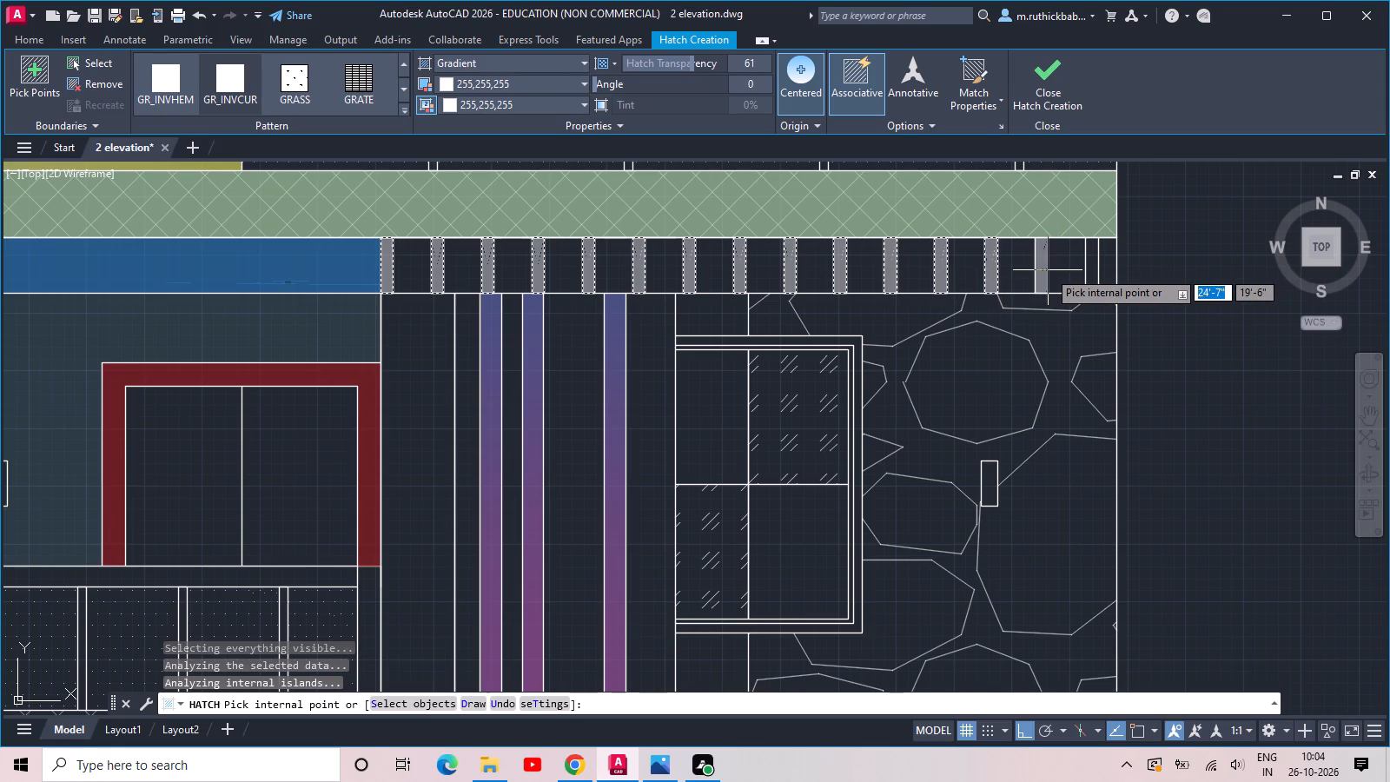
{"action": "left_click", "coordinate": [1048, 270]}
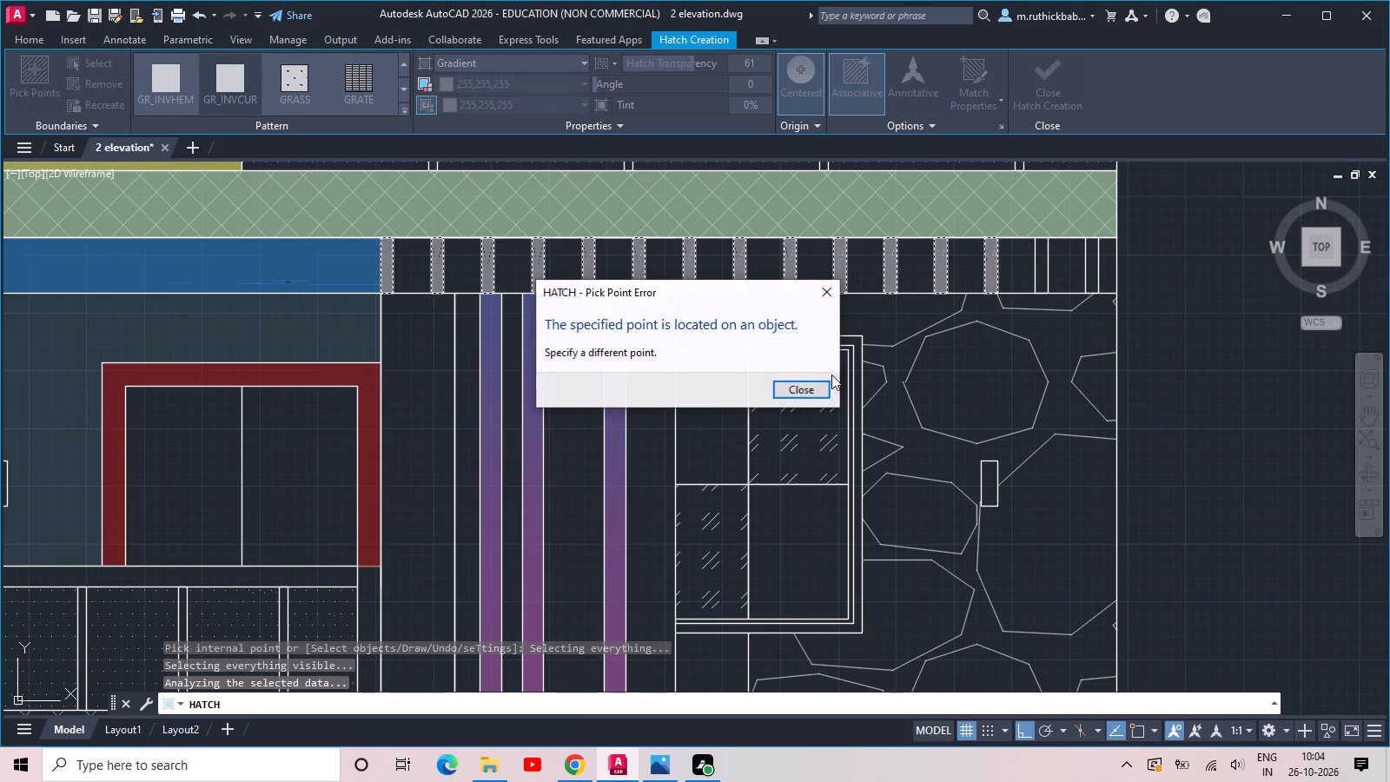
{"action": "left_click", "coordinate": [807, 389]}
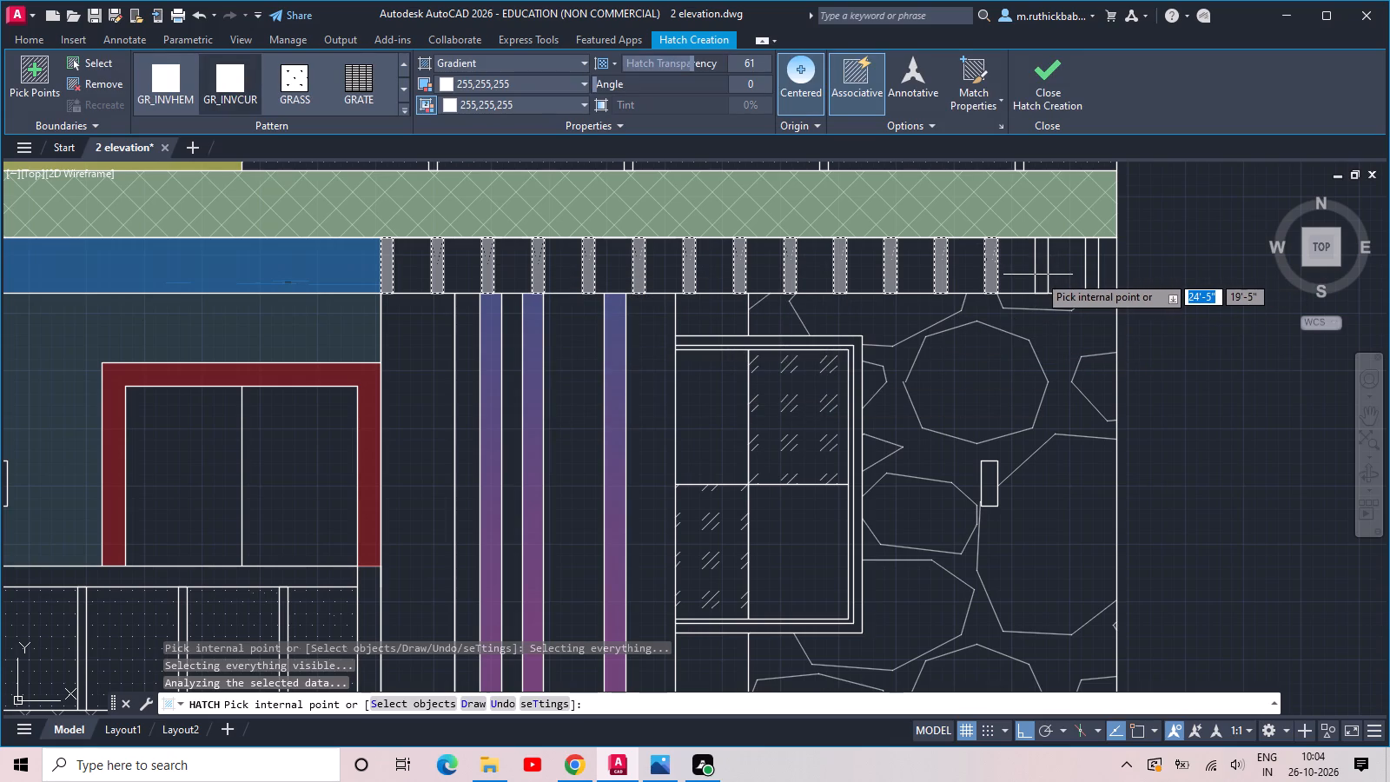
{"action": "left_click", "coordinate": [1039, 275]}
{"action": "left_click", "coordinate": [1092, 274]}
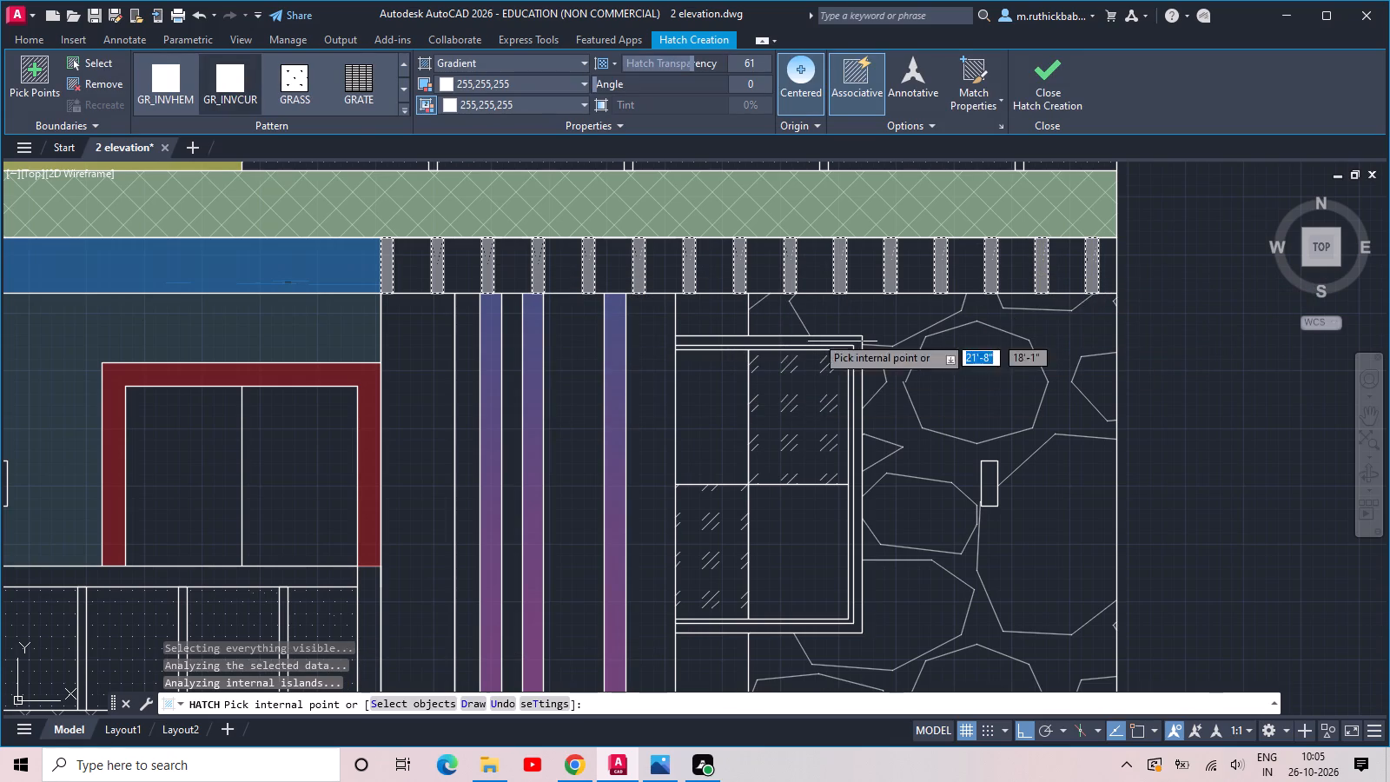
Set both gradient colours of the slat hatch to orange 205,105,40 and finish the hatch.
{"action": "left_click", "coordinate": [475, 84]}
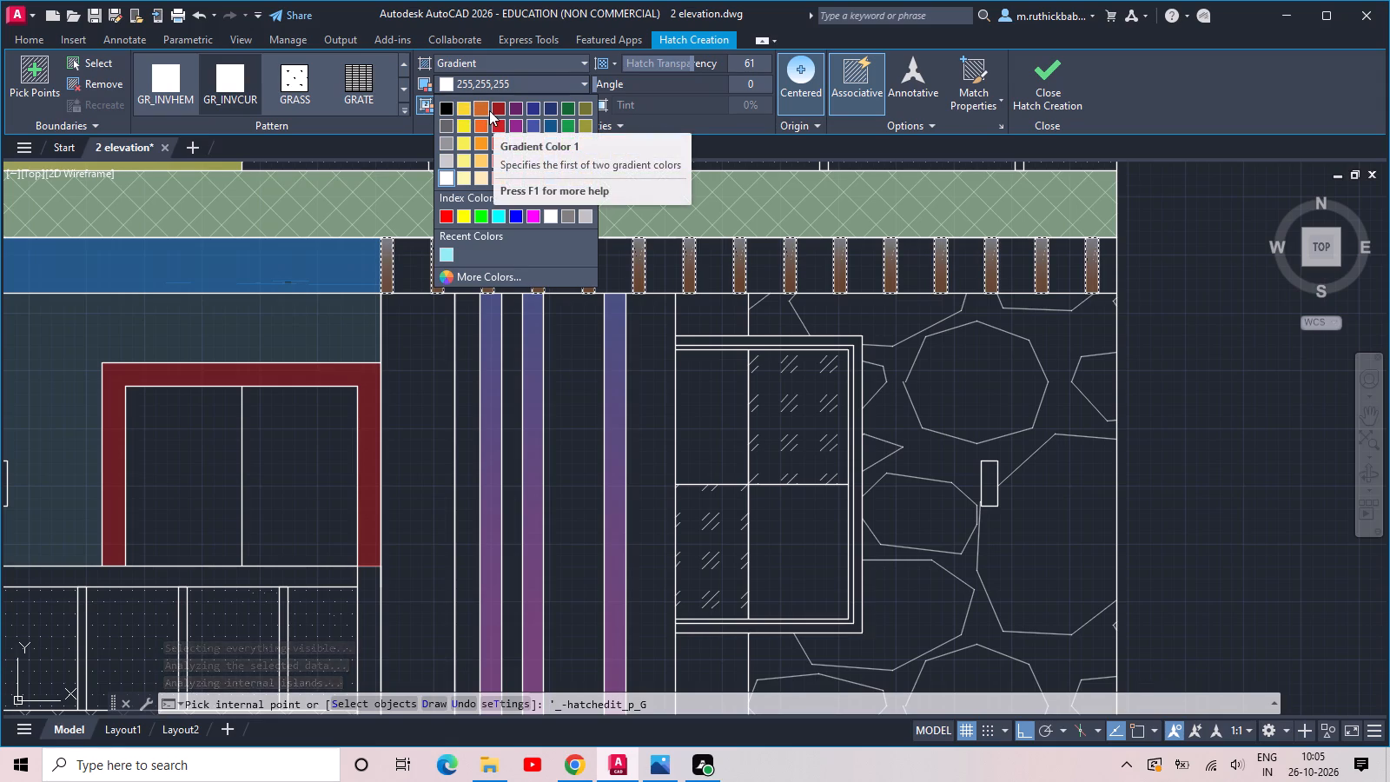
{"action": "scroll", "coordinate": [489, 110], "scroll_direction": "down", "scroll_amount": 1}
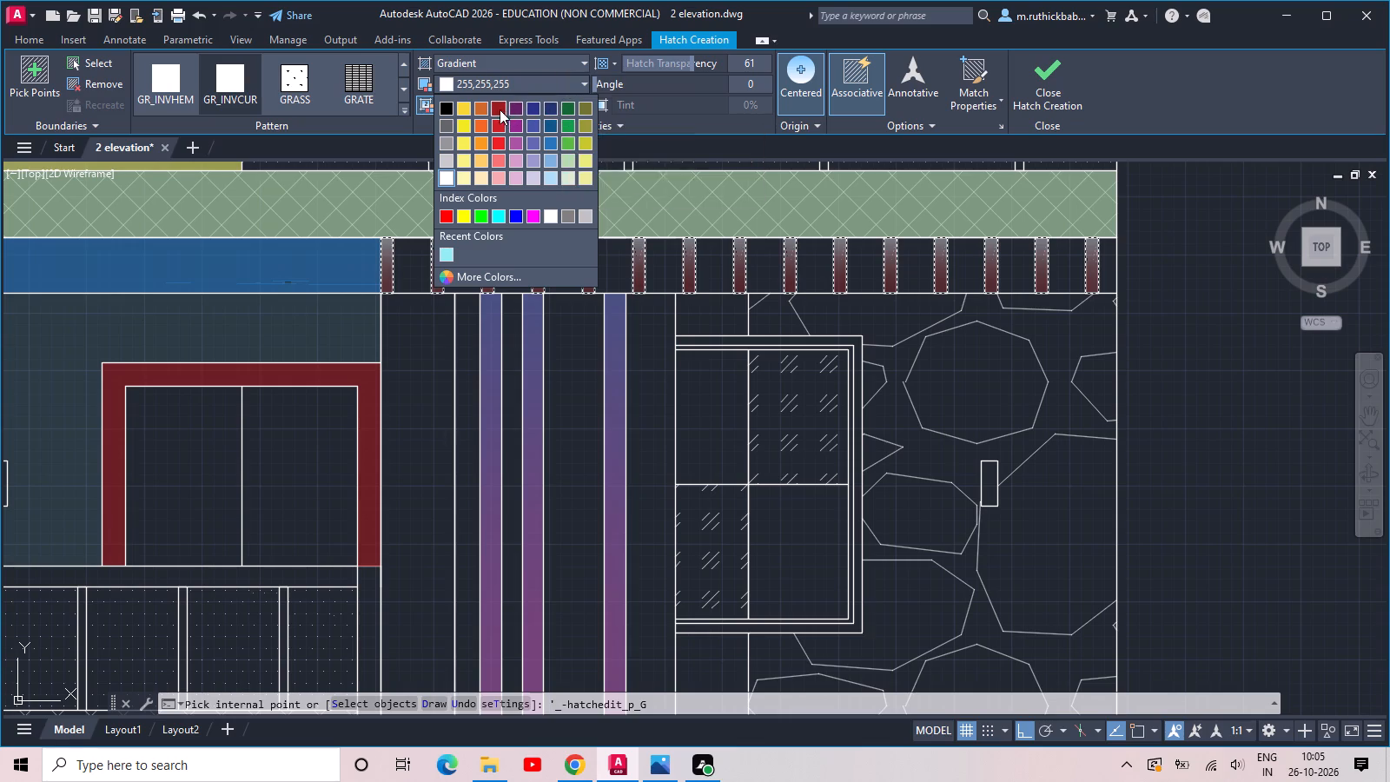
{"action": "left_click", "coordinate": [477, 109]}
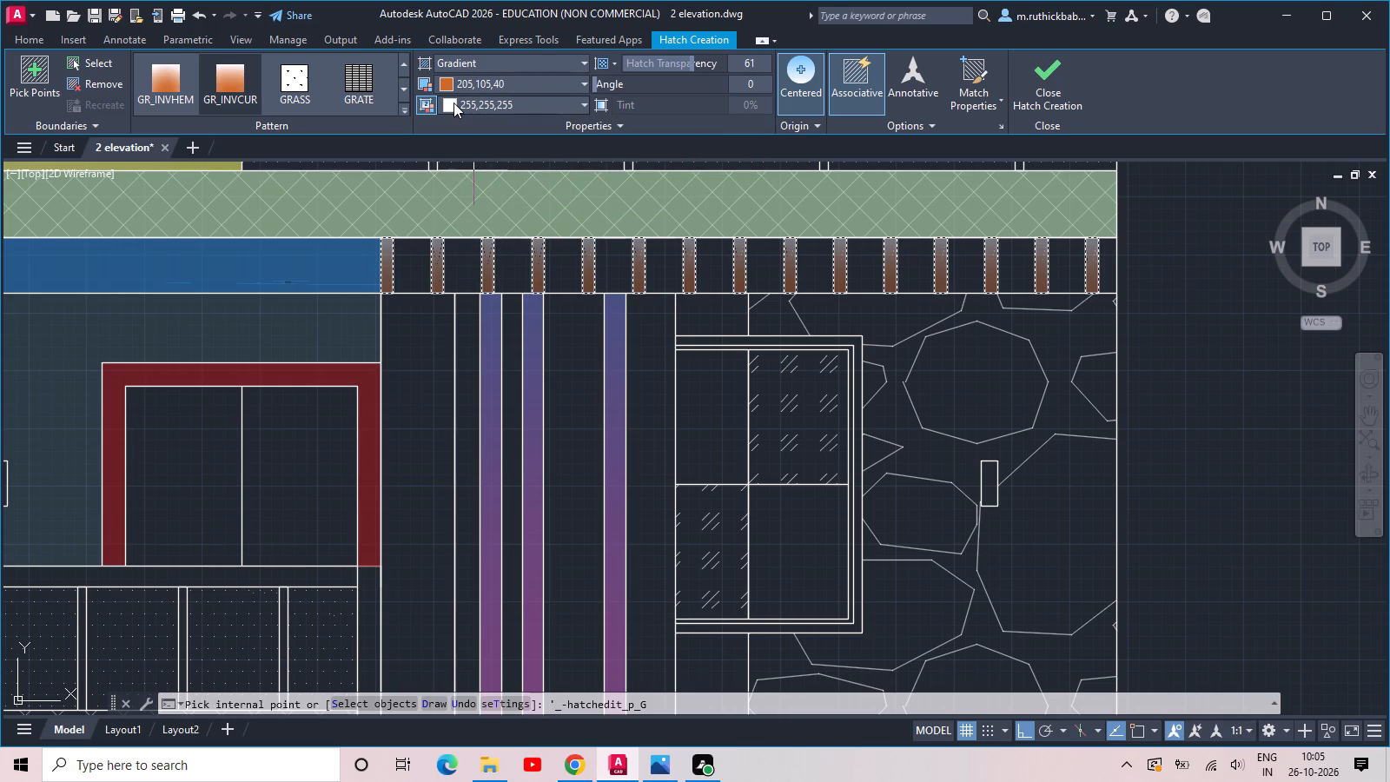
{"action": "left_click", "coordinate": [453, 103]}
{"action": "left_click", "coordinate": [490, 129]}
{"action": "scroll", "coordinate": [731, 181], "scroll_direction": "down", "scroll_amount": 1}
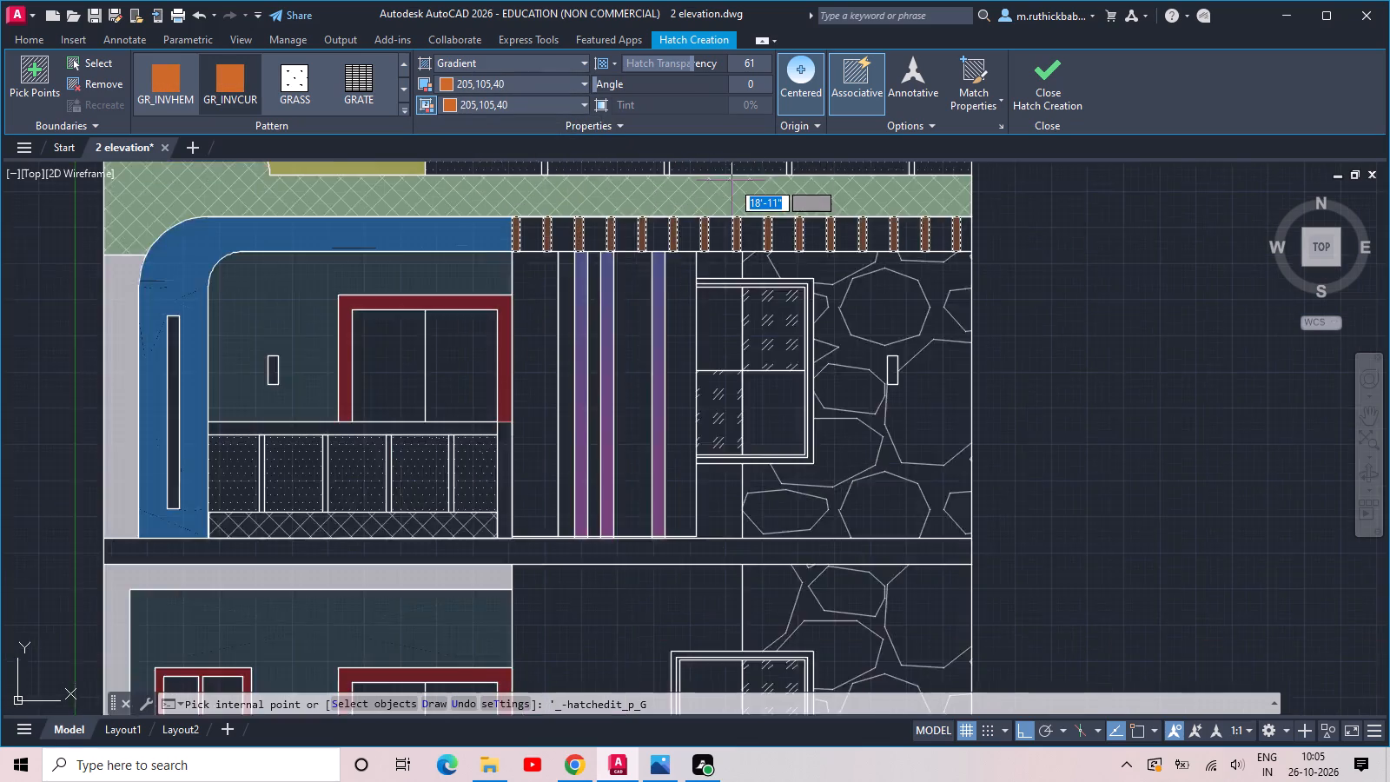
{"action": "scroll", "coordinate": [731, 181], "scroll_direction": "down", "scroll_amount": 2}
{"action": "middle_click_drag", "start_coordinate": [909, 225], "coordinate": [834, 290]}
{"action": "left_click", "coordinate": [1062, 88]}
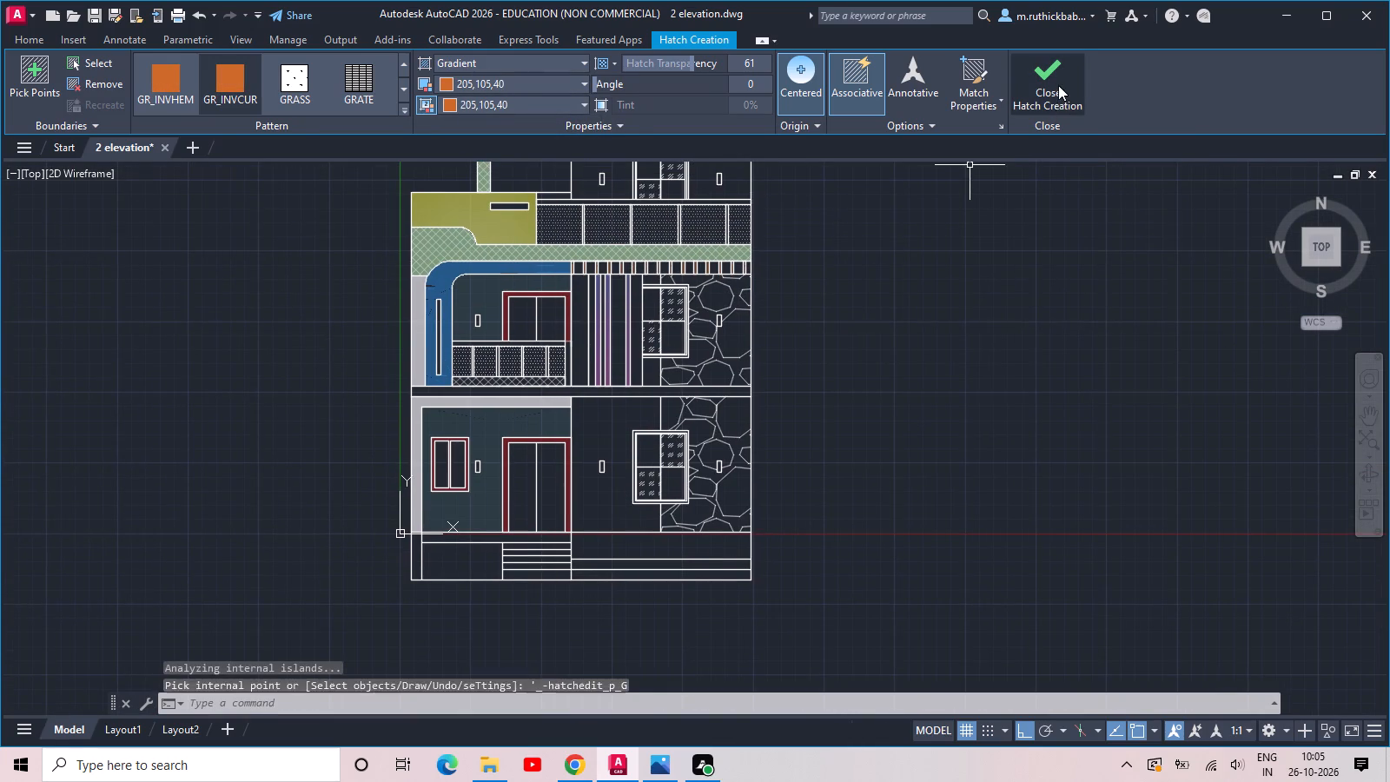
Save the elevation drawing.
{"action": "scroll", "coordinate": [771, 277], "scroll_direction": "down", "scroll_amount": 1}
{"action": "scroll", "coordinate": [760, 275], "scroll_direction": "up", "scroll_amount": 2}
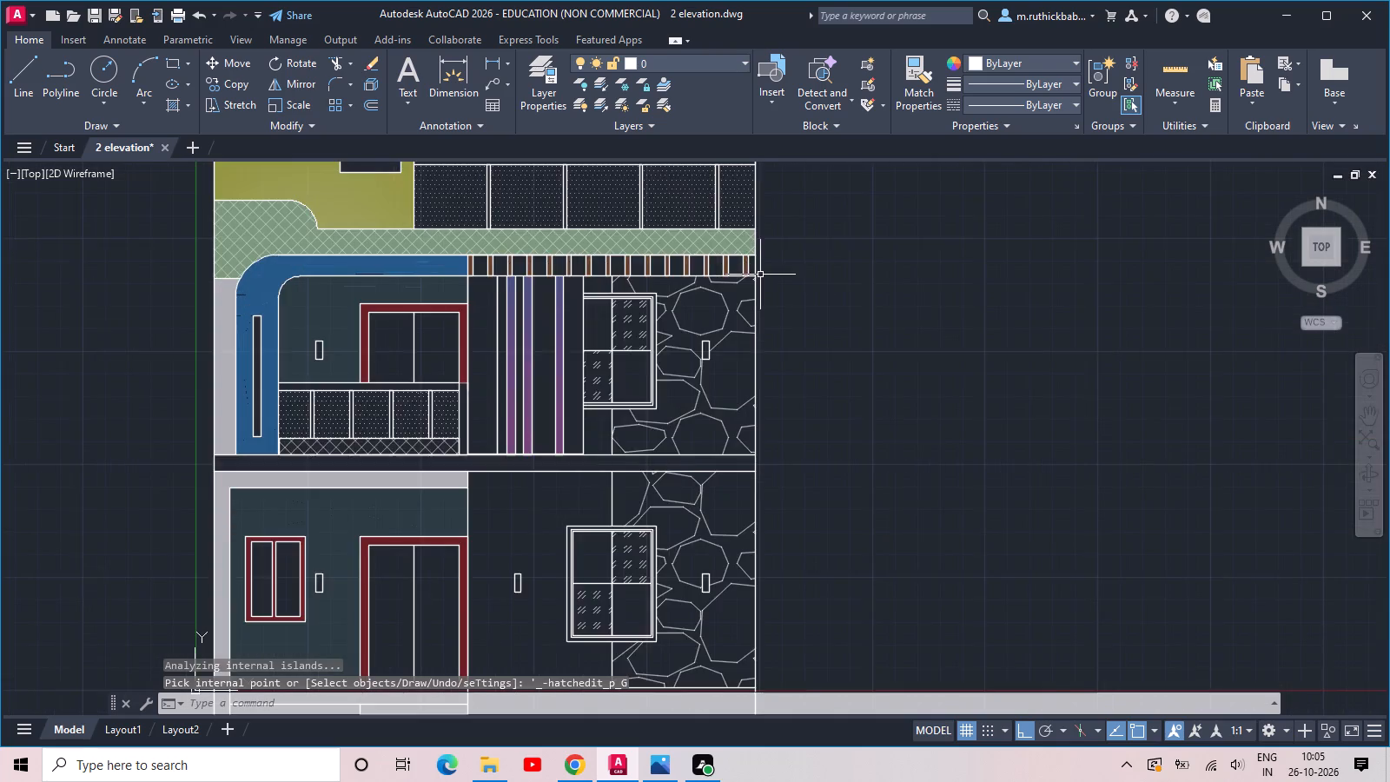
{"action": "scroll", "coordinate": [760, 275], "scroll_direction": "down", "scroll_amount": 1}
{"action": "middle_click_drag", "start_coordinate": [760, 274], "coordinate": [756, 364]}
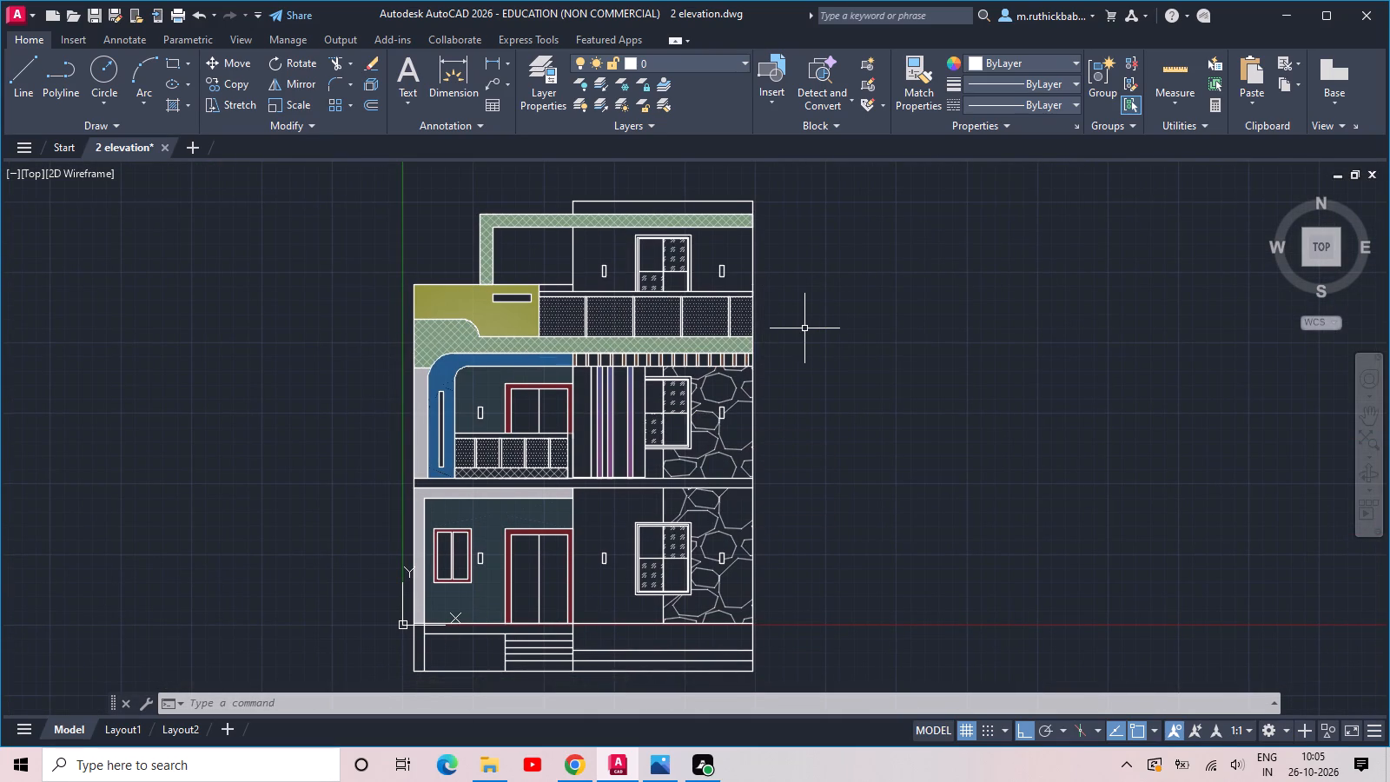
{"action": "key", "text": "ctrl+s"}
{"action": "key", "text": "ctrl+s"}
{"action": "key", "text": "ctrl+s"}
Start a horizontal single-line text about 1'-3" high below the entrance steps of the elevation.
{"action": "middle_click_drag", "start_coordinate": [692, 315], "coordinate": [676, 255]}
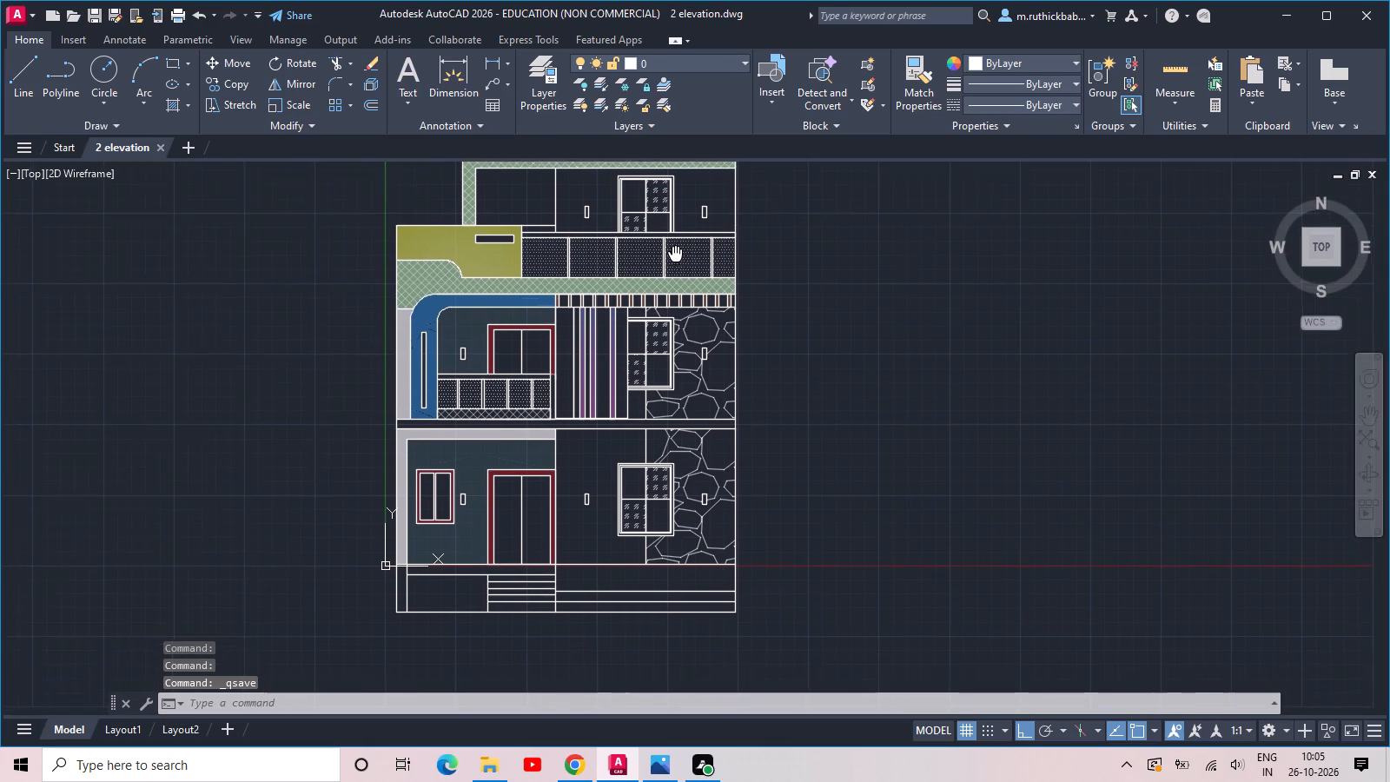
{"action": "middle_click_drag", "start_coordinate": [676, 255], "coordinate": [677, 254]}
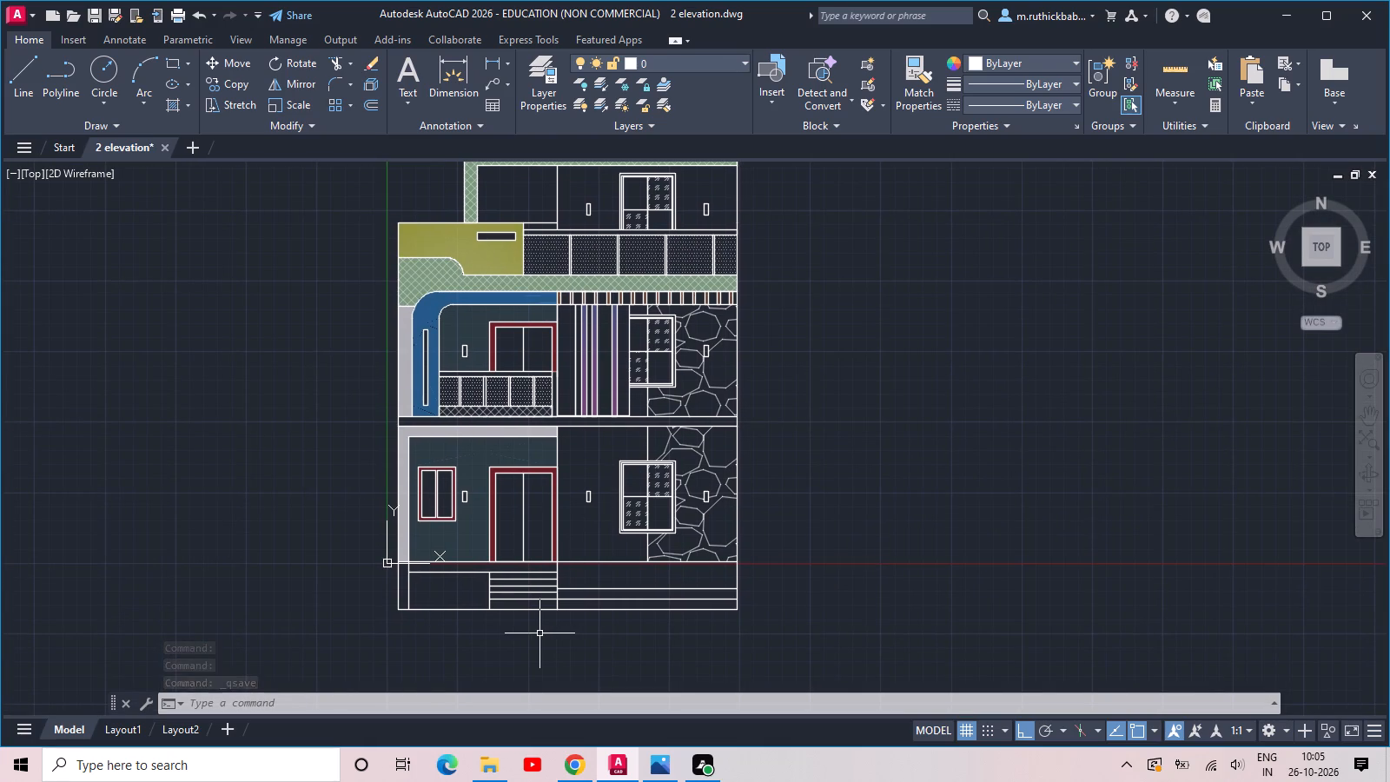
{"action": "left_click", "coordinate": [409, 96]}
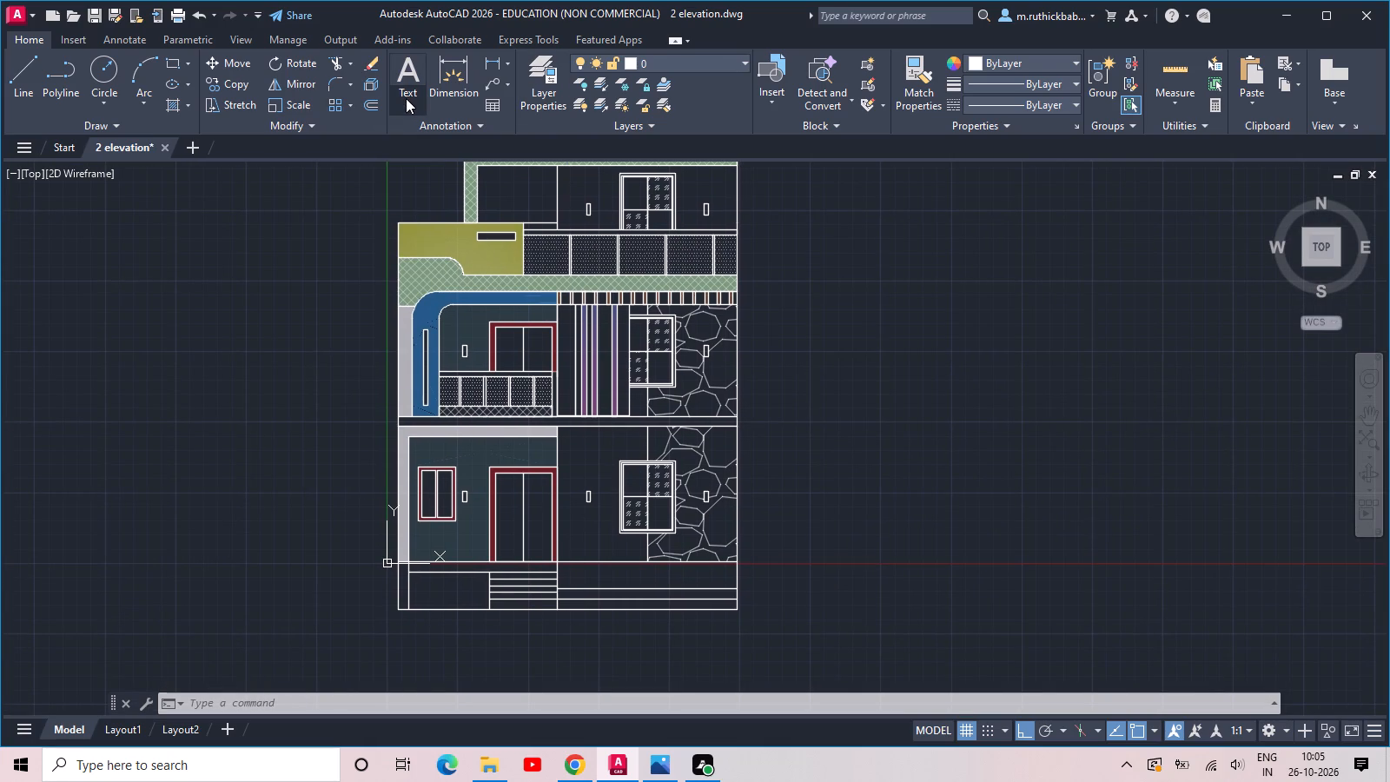
{"action": "left_click", "coordinate": [431, 165]}
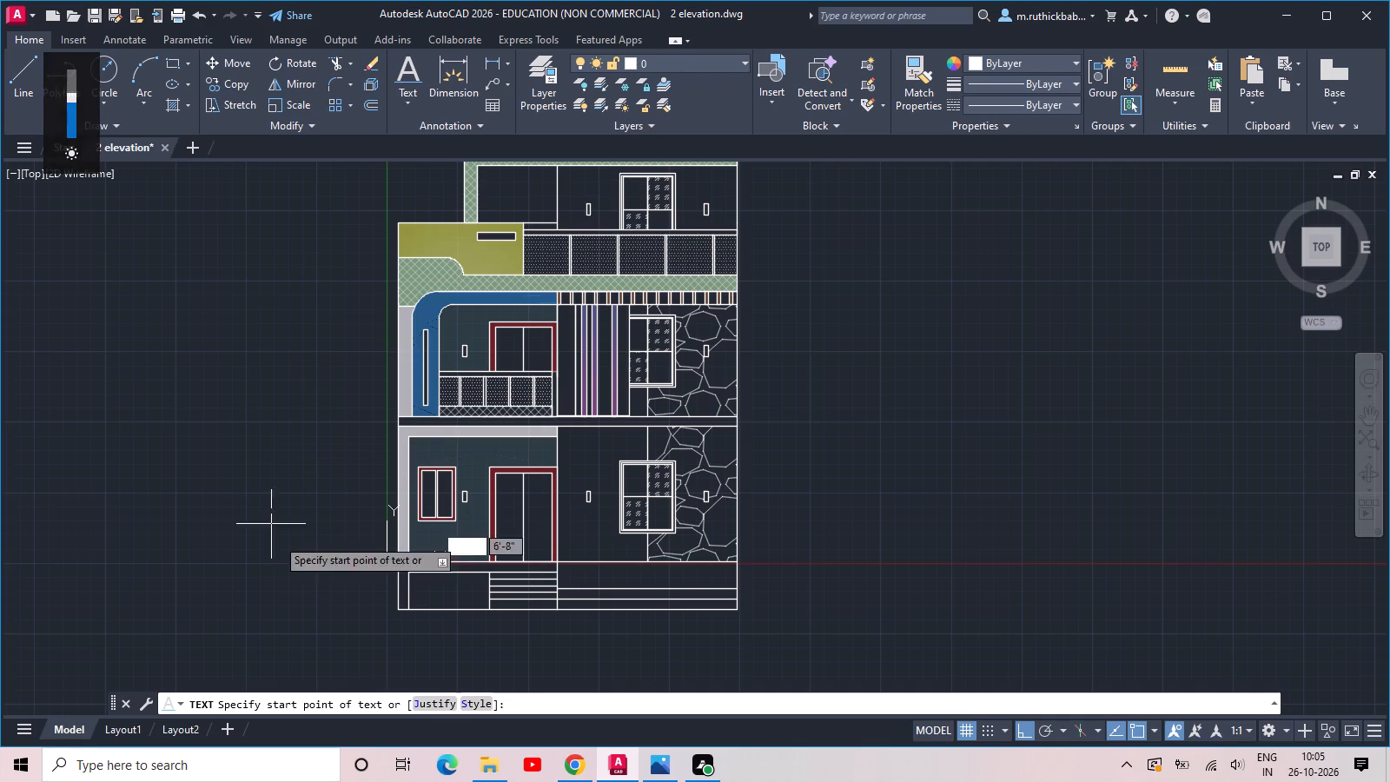
{"action": "left_click", "coordinate": [490, 649]}
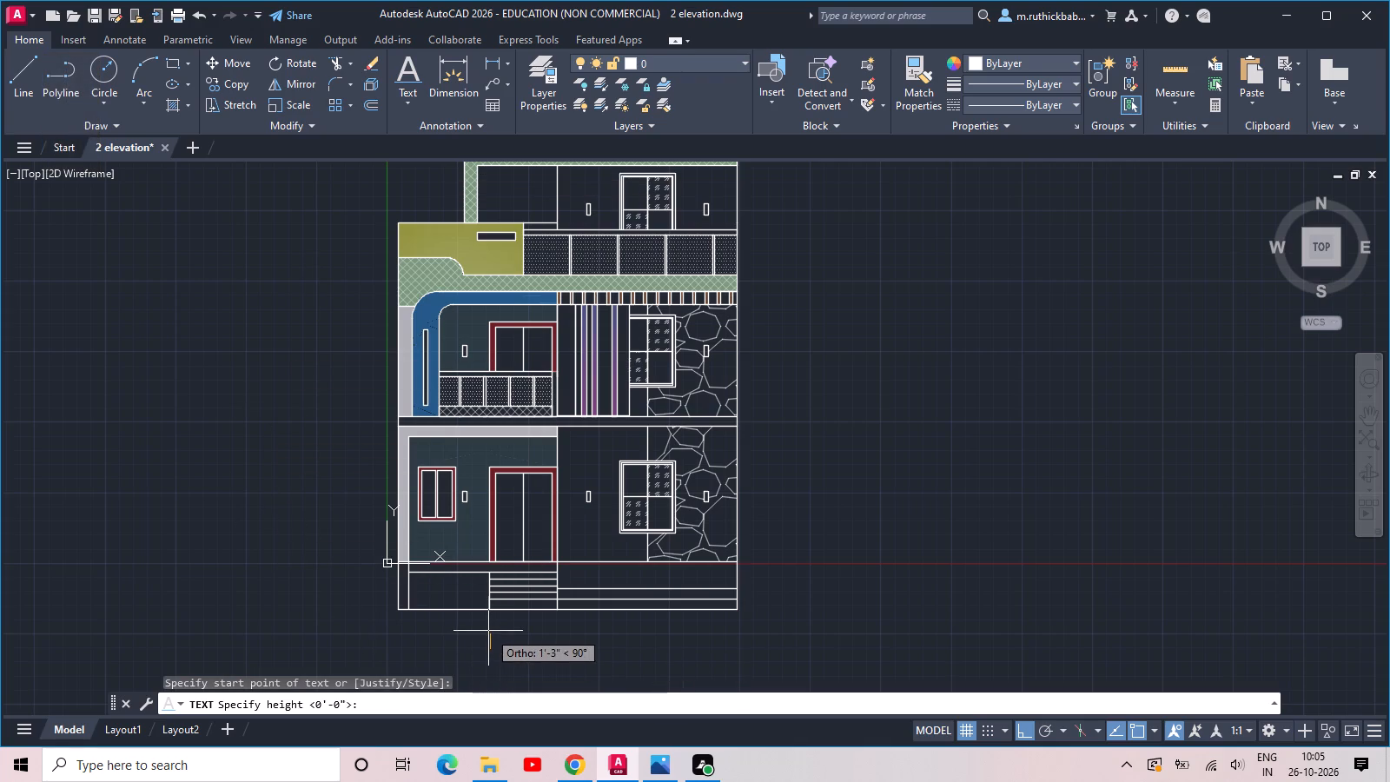
{"action": "left_click", "coordinate": [488, 631]}
{"action": "left_click", "coordinate": [945, 621]}
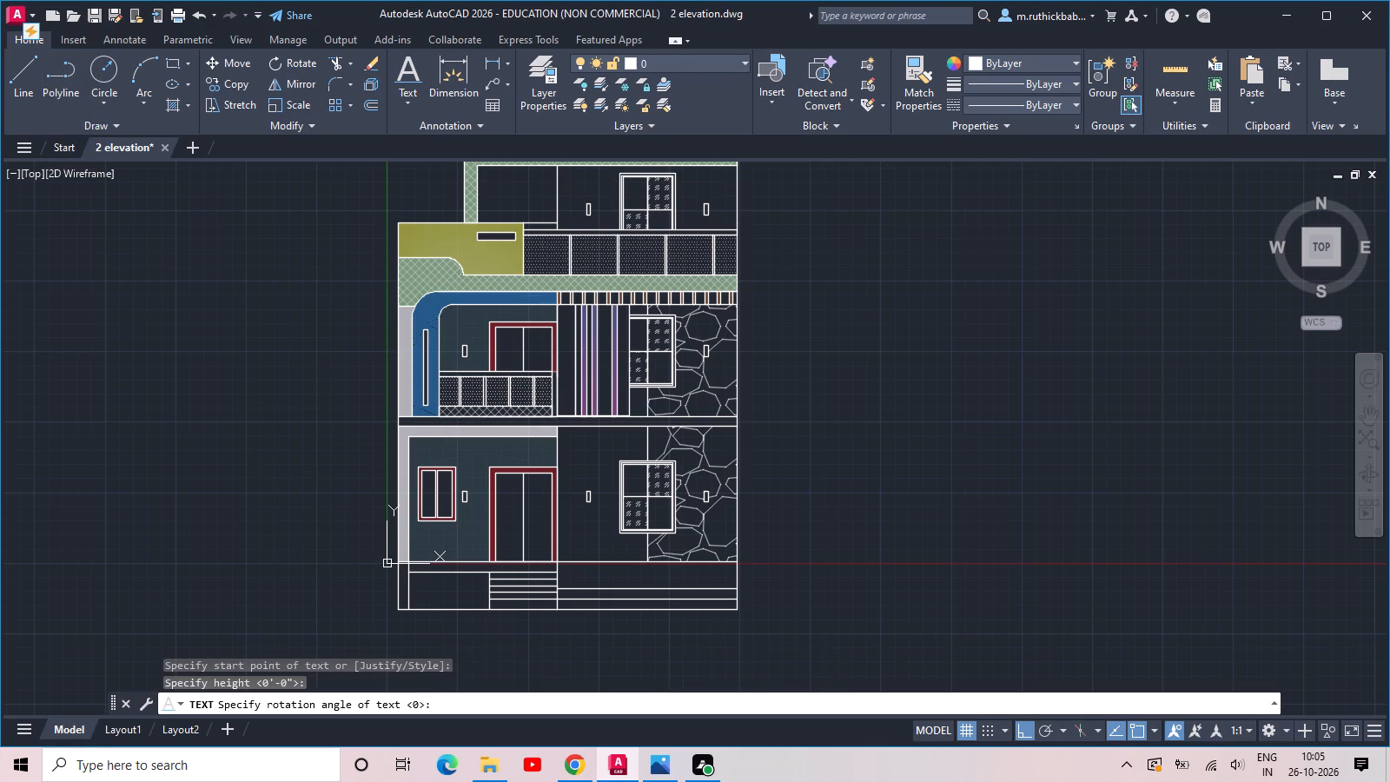
{"action": "middle_click_drag", "start_coordinate": [555, 644], "coordinate": [683, 586]}
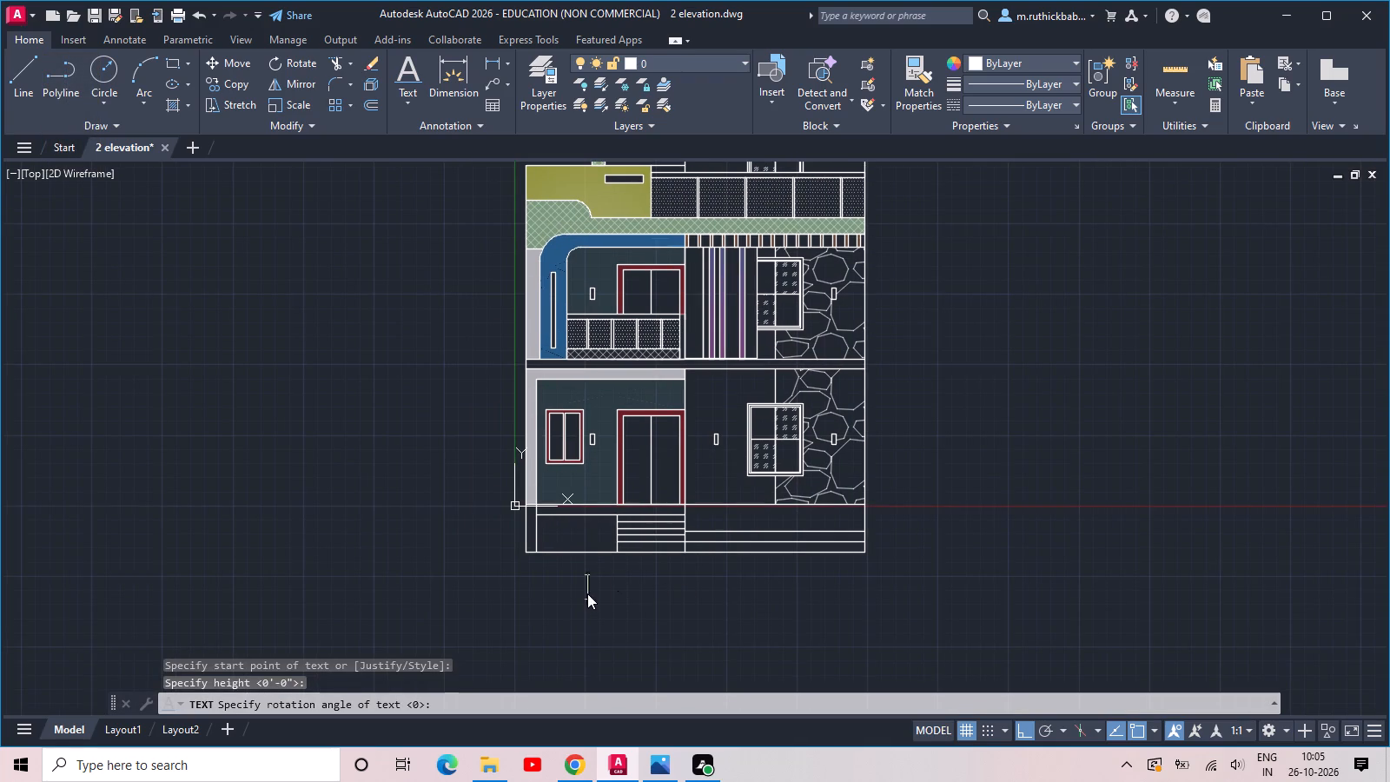
{"action": "left_click", "coordinate": [587, 593]}
Enter FRONT ELEVATION in capitals as the title text below the entrance steps and finish the text.
{"action": "type", "text": "frony"}
{"action": "key", "text": "space"}
{"action": "key", "text": "BackSpace"}
{"action": "key", "text": "BackSpace"}
{"action": "key", "text": "BackSpace"}
{"action": "key", "text": "BackSpace"}
{"action": "key", "text": "BackSpace"}
{"action": "key", "text": "BackSpace"}
{"action": "key", "text": "BackSpace"}
{"action": "key", "text": "BackSpace"}
{"action": "key", "text": "BackSpace"}
{"action": "key", "text": "BackSpace"}
{"action": "key", "text": "BackSpace"}
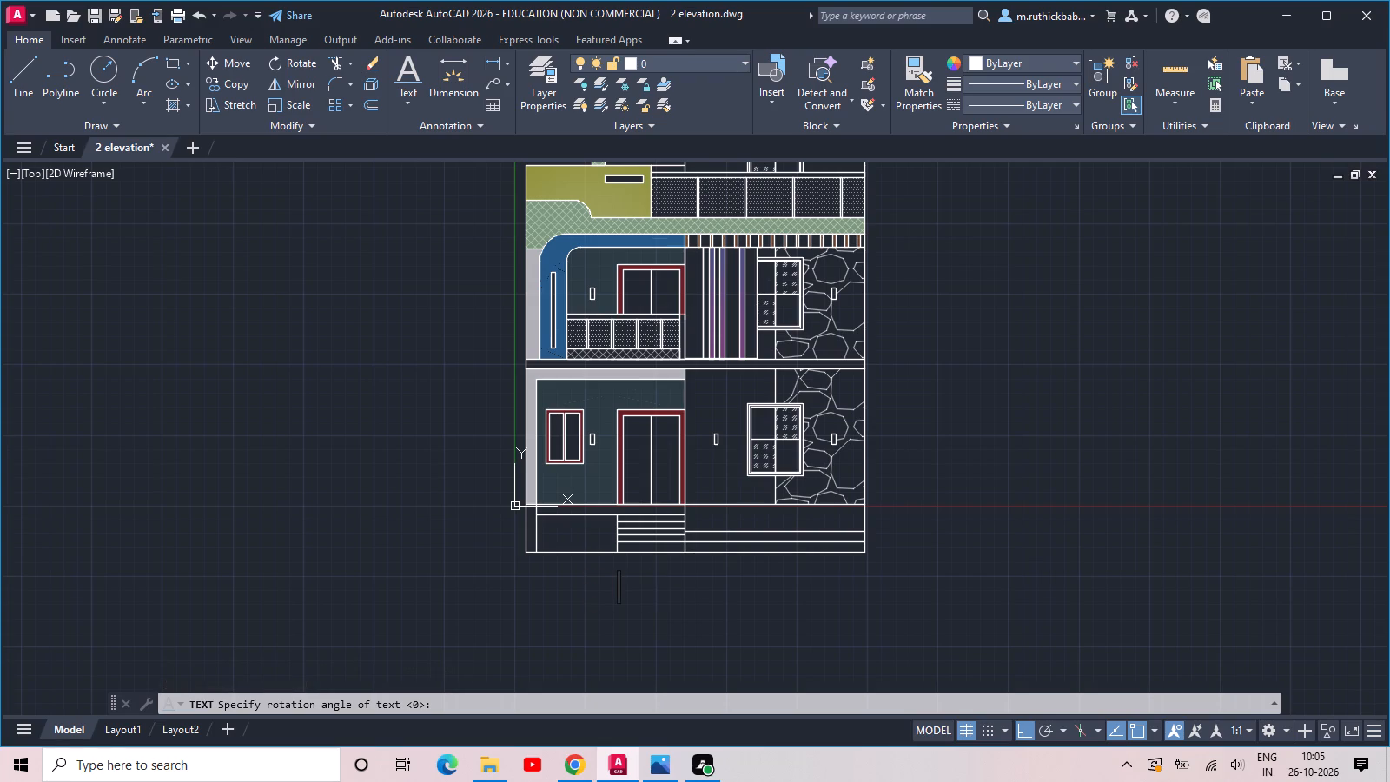
{"action": "type", "text": "FRONT"}
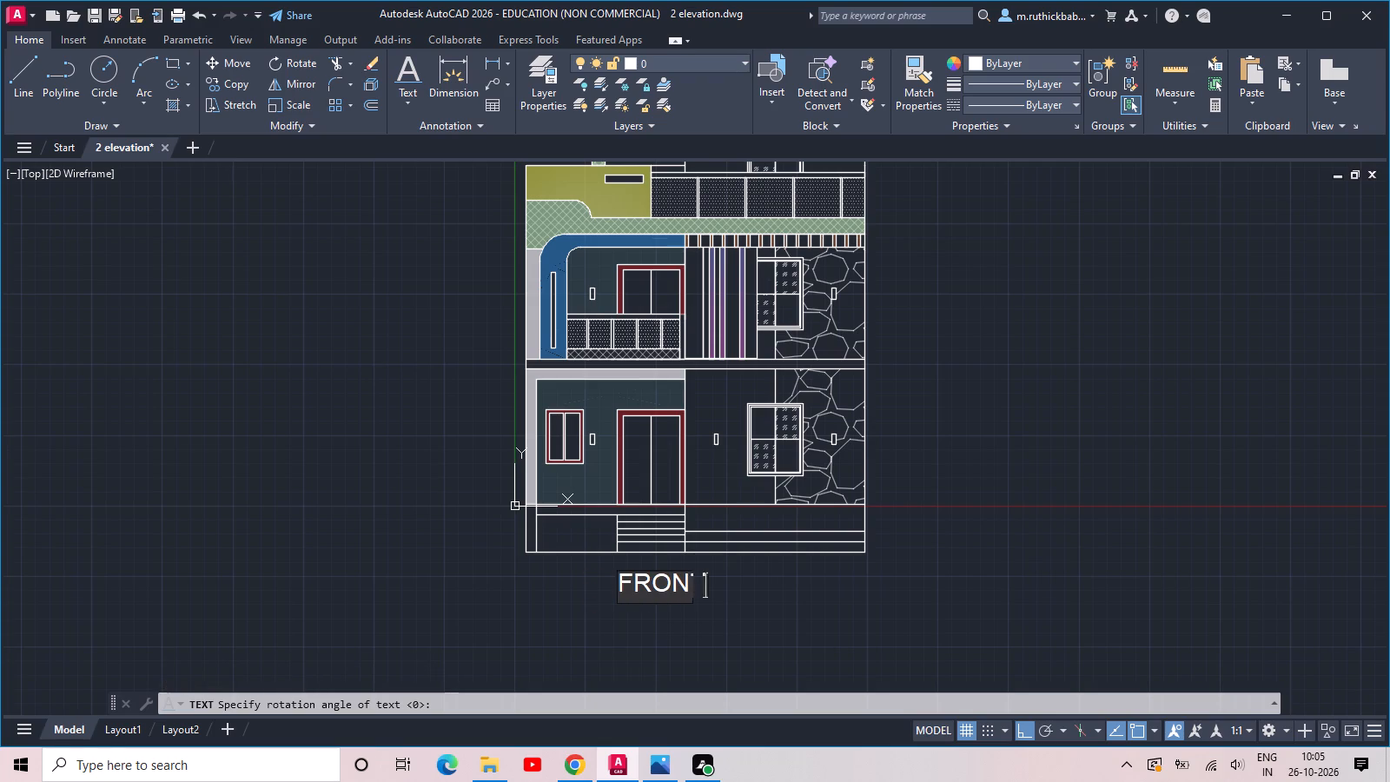
{"action": "key", "text": "space"}
{"action": "type", "text": "ELEVATIO"}
{"action": "key", "text": "space"}
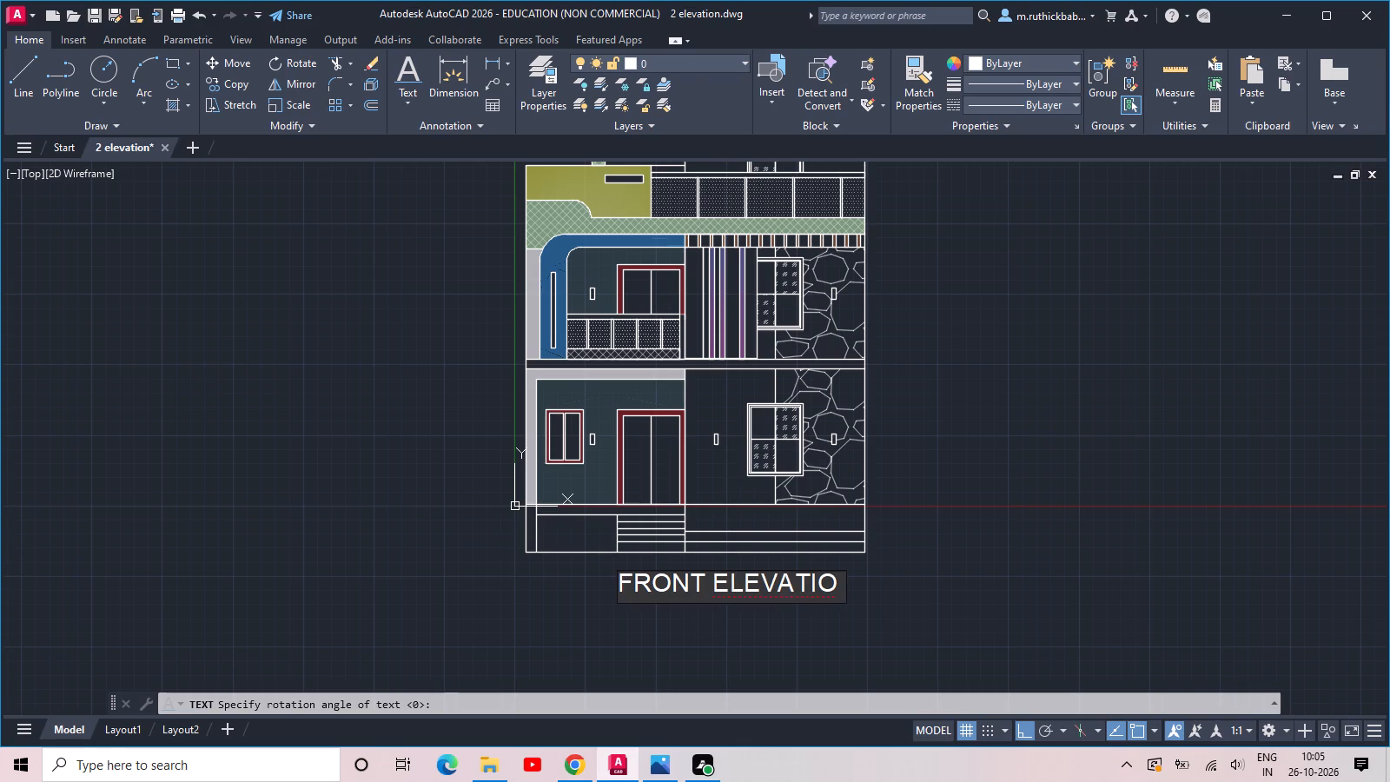
{"action": "key", "text": "BackSpace"}
{"action": "key", "text": "n"}
{"action": "key", "text": "Return"}
{"action": "key", "text": "Return"}
Save the elevation drawing with its new title.
{"action": "scroll", "coordinate": [740, 605], "scroll_direction": "down", "scroll_amount": 1}
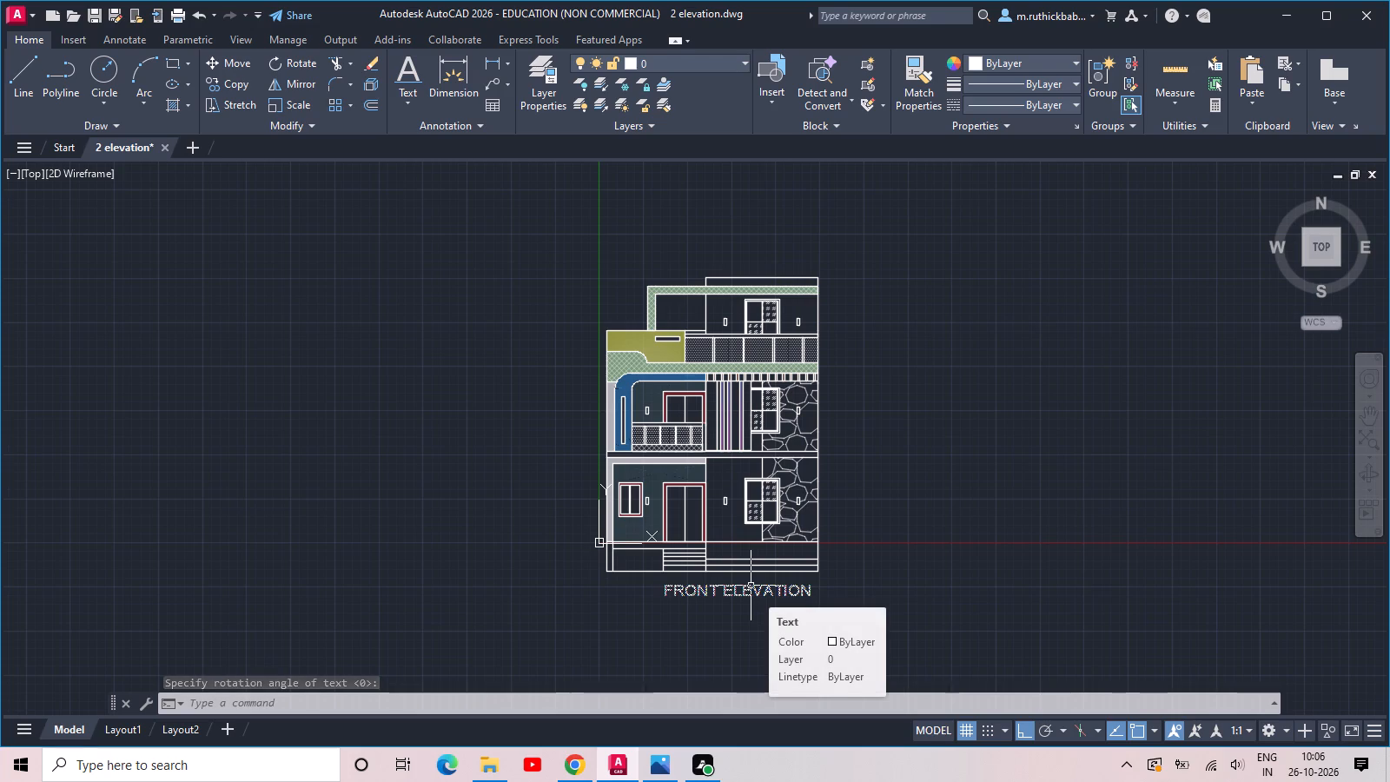
{"action": "middle_click_drag", "start_coordinate": [751, 586], "coordinate": [678, 561]}
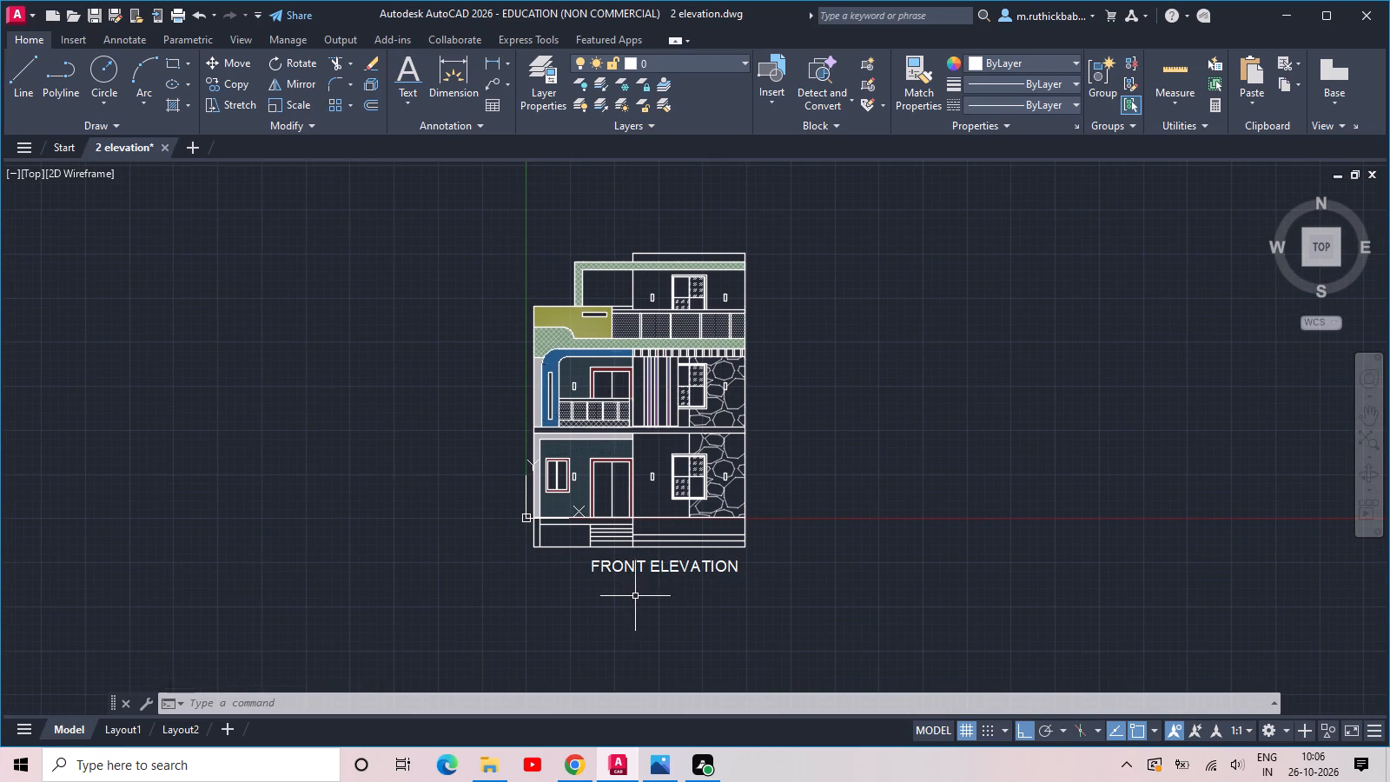
{"action": "key", "text": "ctrl+s"}
{"action": "key", "text": "ctrl+s"}
{"action": "key", "text": "ctrl+s"}
Check the front elevation up close, including the slats, stone cladding, plinth and entrance steps, and as a whole.
{"action": "scroll", "coordinate": [708, 518], "scroll_direction": "up", "scroll_amount": 2}
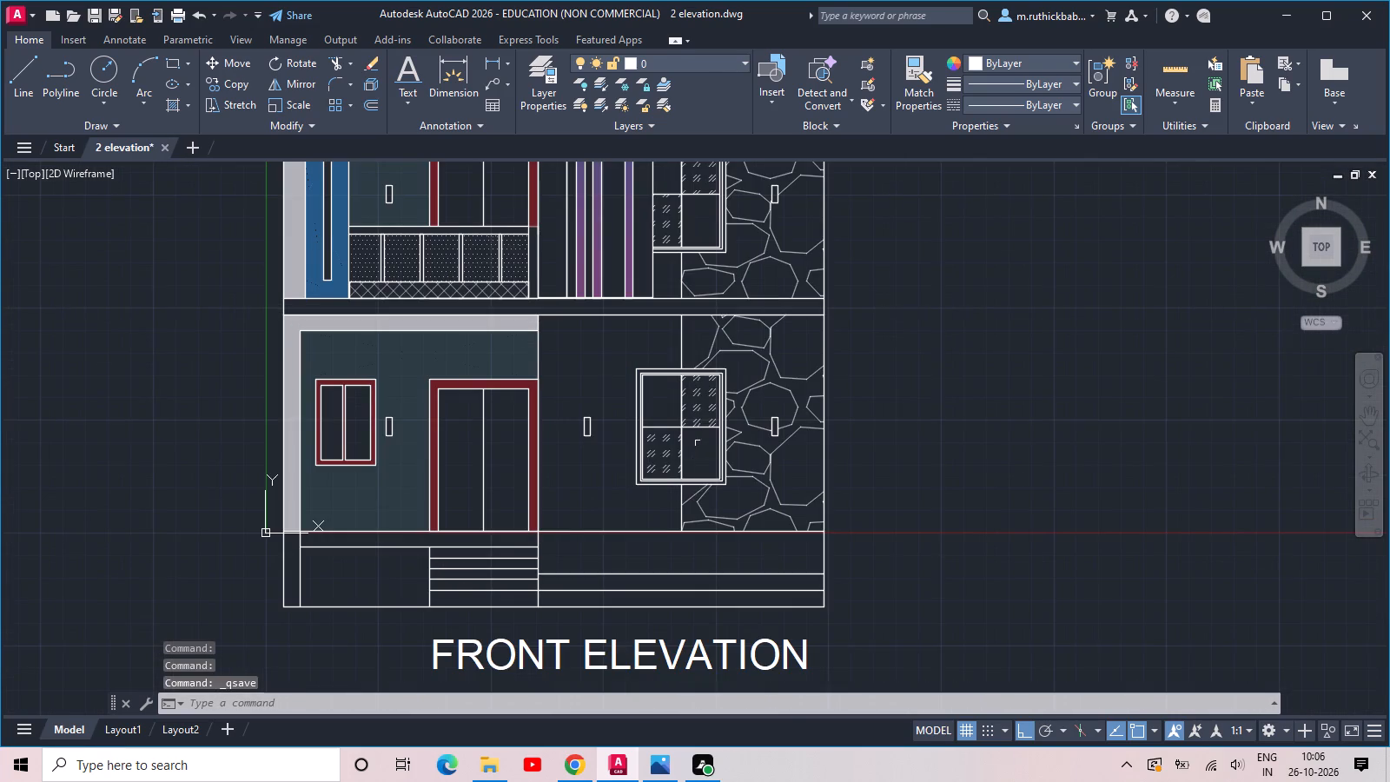
{"action": "scroll", "coordinate": [698, 440], "scroll_direction": "up", "scroll_amount": 1}
{"action": "middle_click_drag", "start_coordinate": [698, 440], "coordinate": [399, 465]}
{"action": "scroll", "coordinate": [414, 456], "scroll_direction": "down", "scroll_amount": 3}
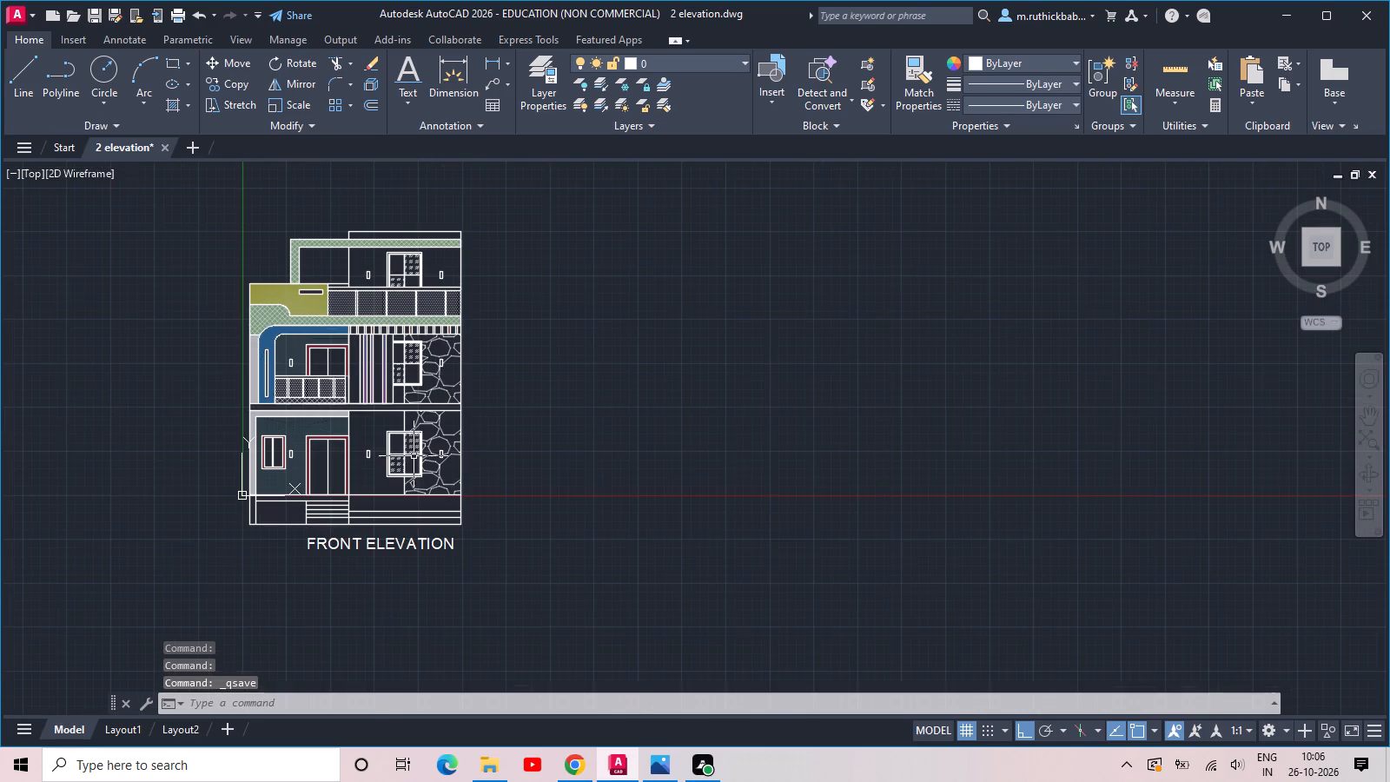
{"action": "middle_click_drag", "start_coordinate": [500, 461], "coordinate": [514, 487]}
{"action": "scroll", "coordinate": [463, 360], "scroll_direction": "up", "scroll_amount": 1}
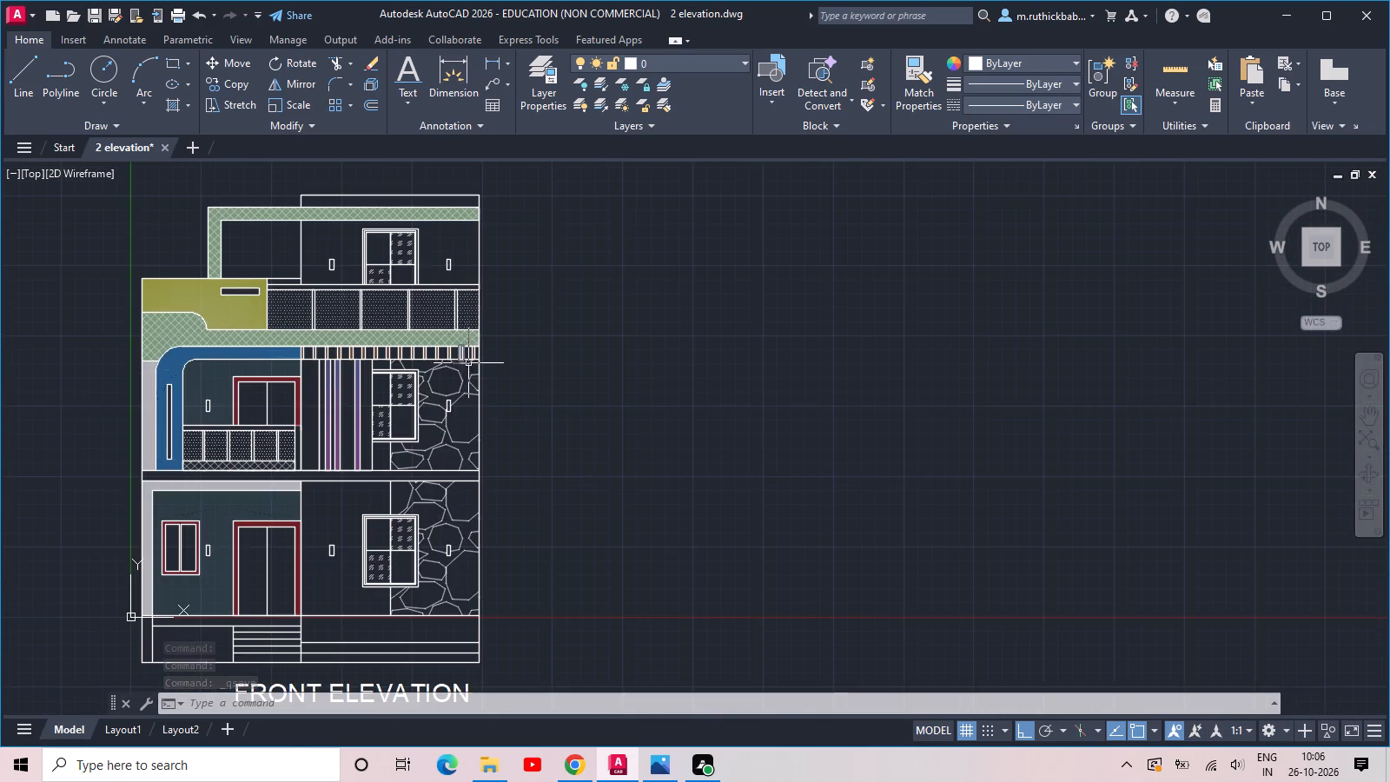
{"action": "scroll", "coordinate": [473, 374], "scroll_direction": "up", "scroll_amount": 2}
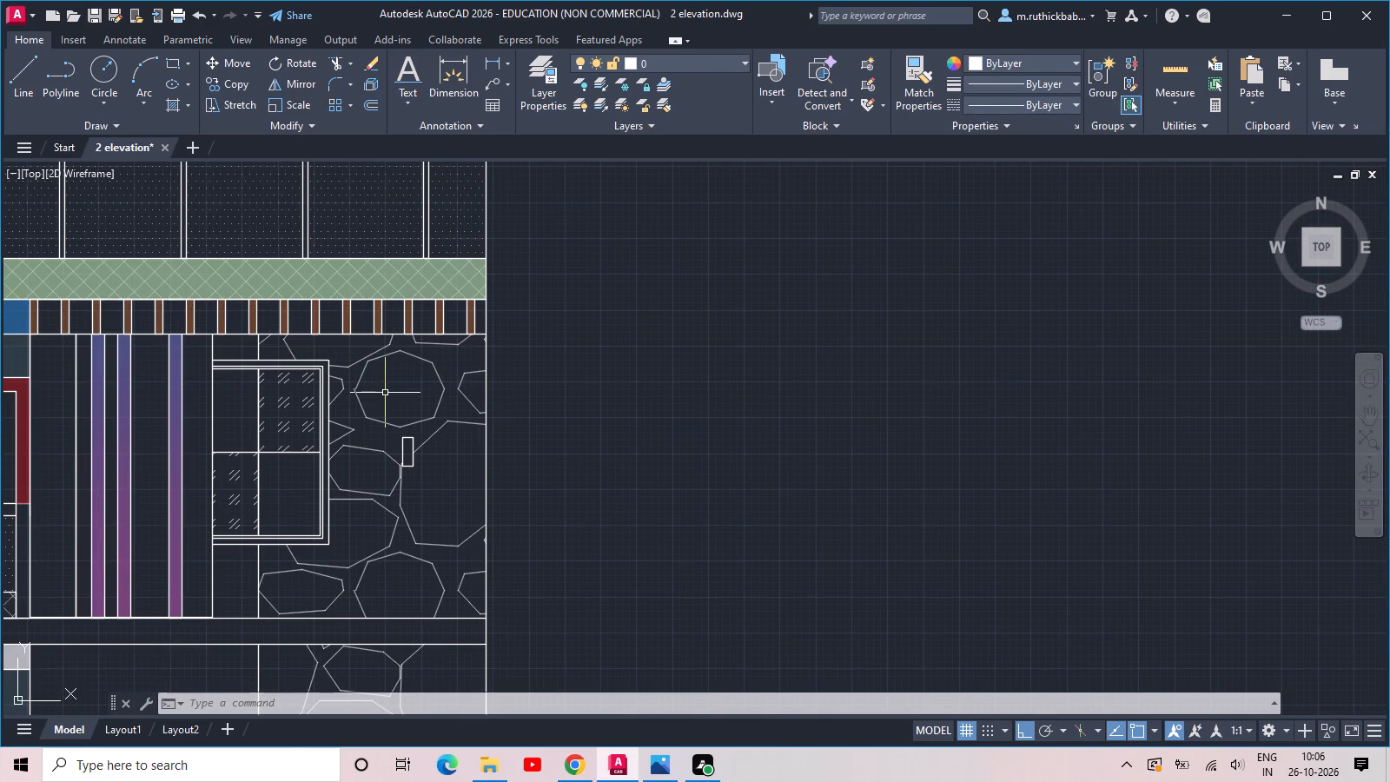
{"action": "middle_click_drag", "start_coordinate": [291, 399], "coordinate": [586, 381]}
{"action": "scroll", "coordinate": [586, 381], "scroll_direction": "down", "scroll_amount": 2}
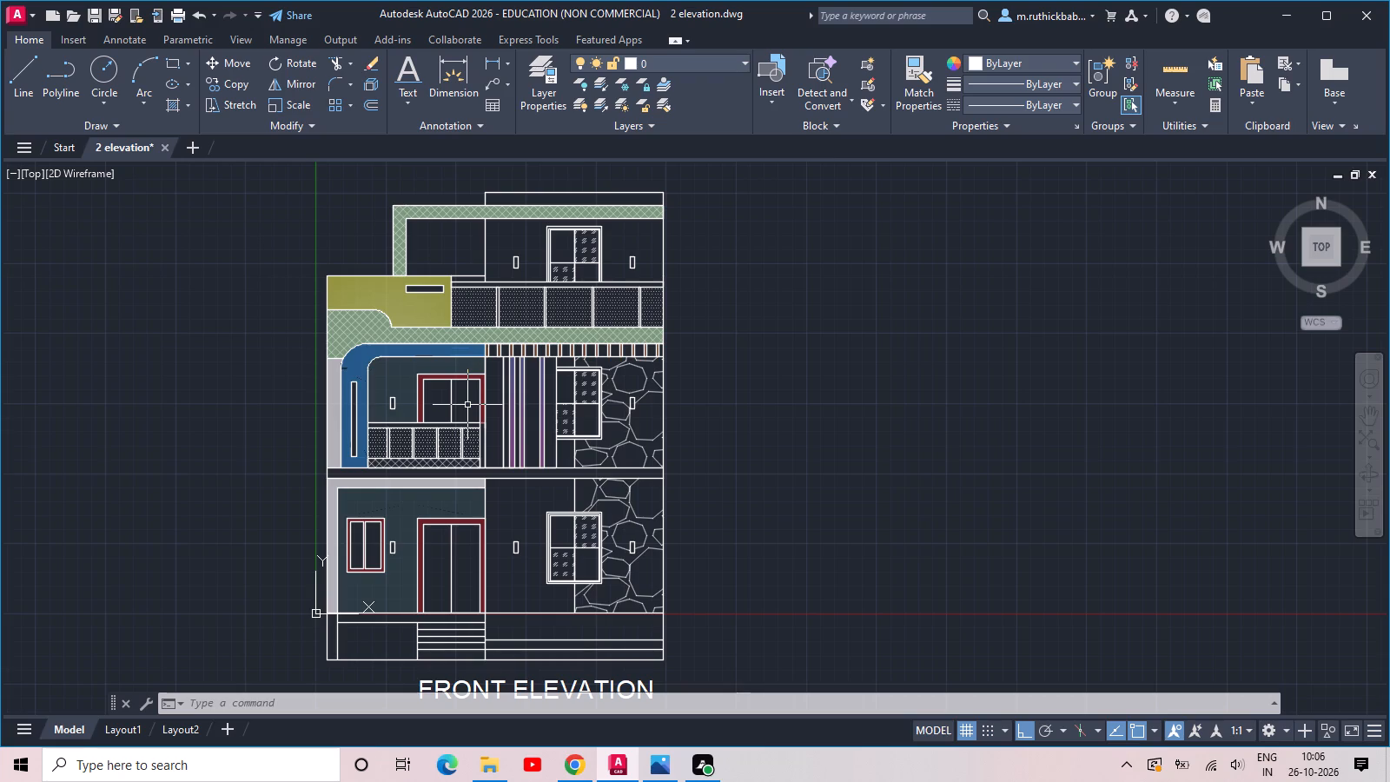
{"action": "scroll", "coordinate": [467, 405], "scroll_direction": "down", "scroll_amount": 1}
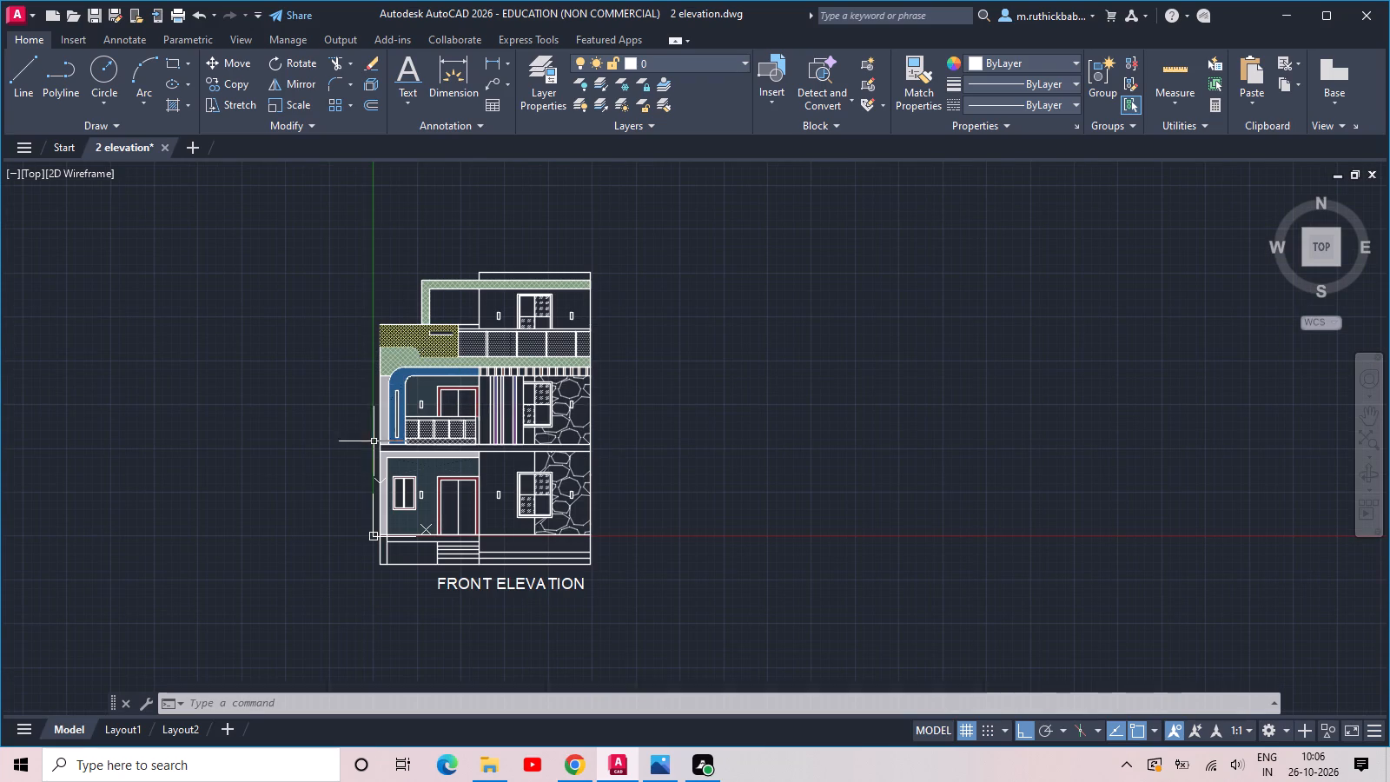
{"action": "scroll", "coordinate": [371, 570], "scroll_direction": "up", "scroll_amount": 2}
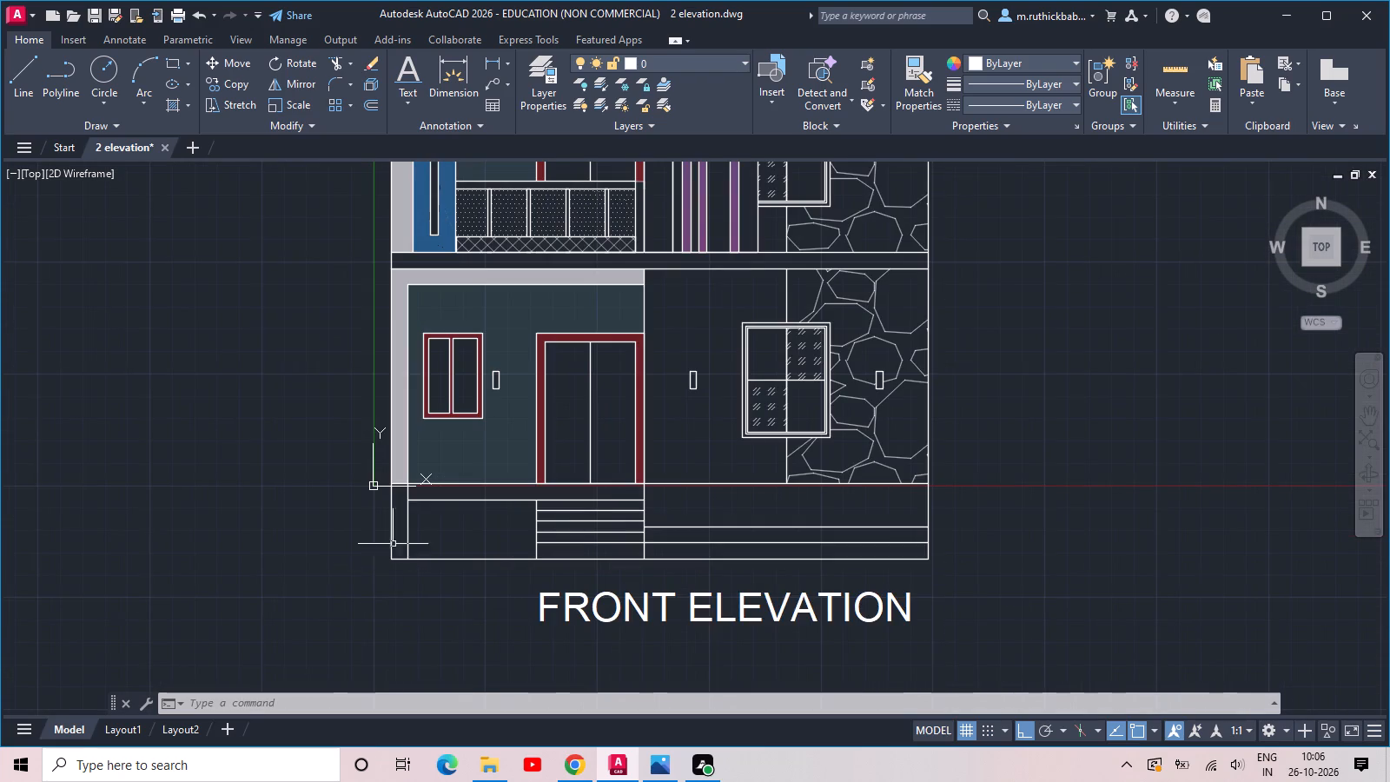
{"action": "scroll", "coordinate": [393, 511], "scroll_direction": "up", "scroll_amount": 2}
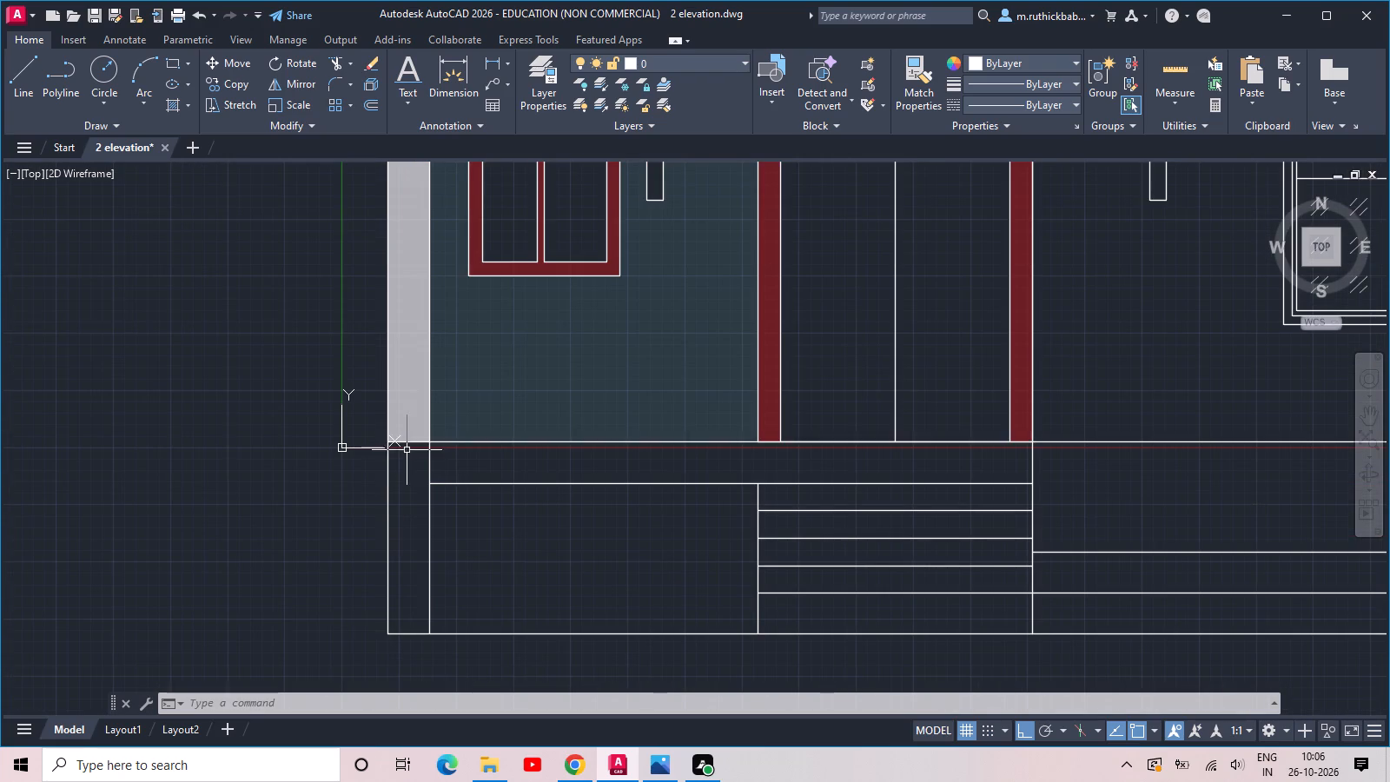
{"action": "scroll", "coordinate": [407, 450], "scroll_direction": "down", "scroll_amount": 2}
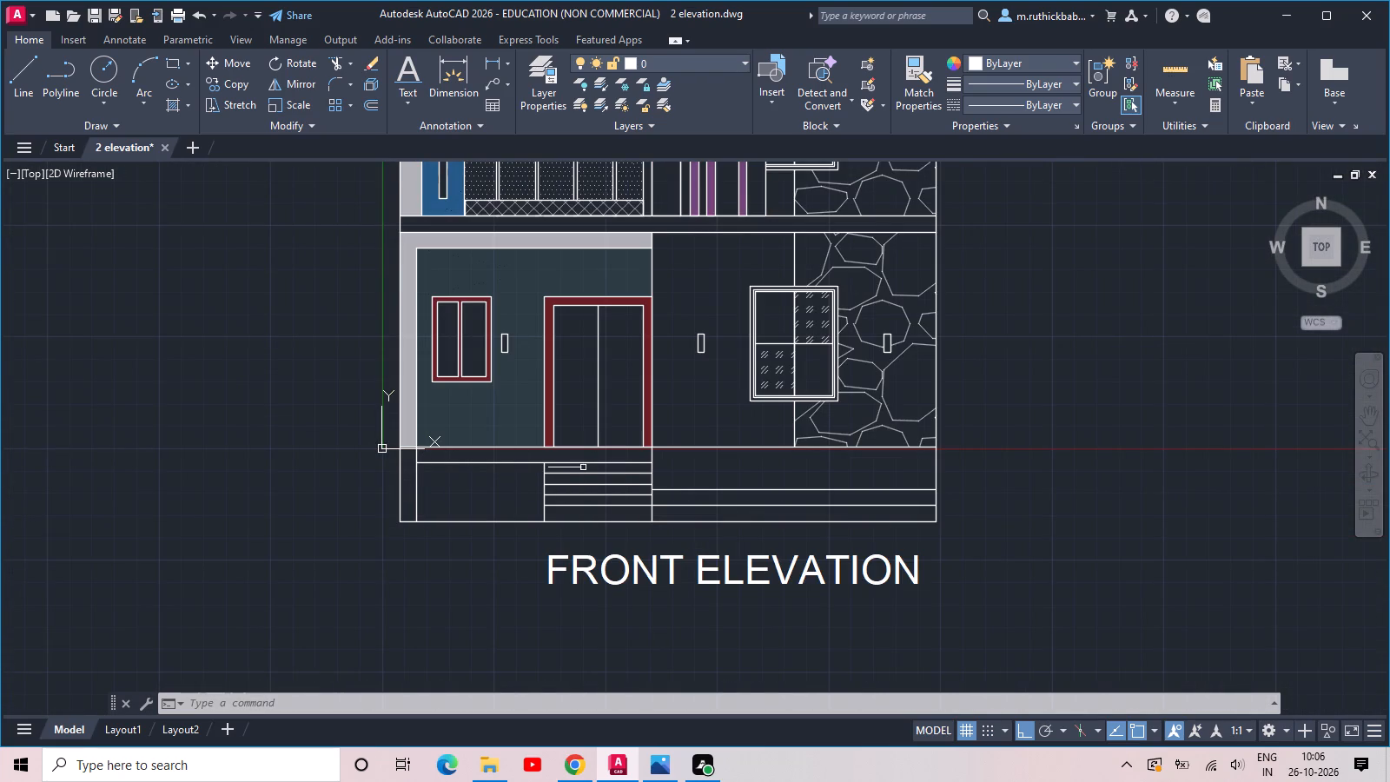
{"action": "scroll", "coordinate": [584, 482], "scroll_direction": "up", "scroll_amount": 1}
{"action": "scroll", "coordinate": [583, 497], "scroll_direction": "down", "scroll_amount": 2}
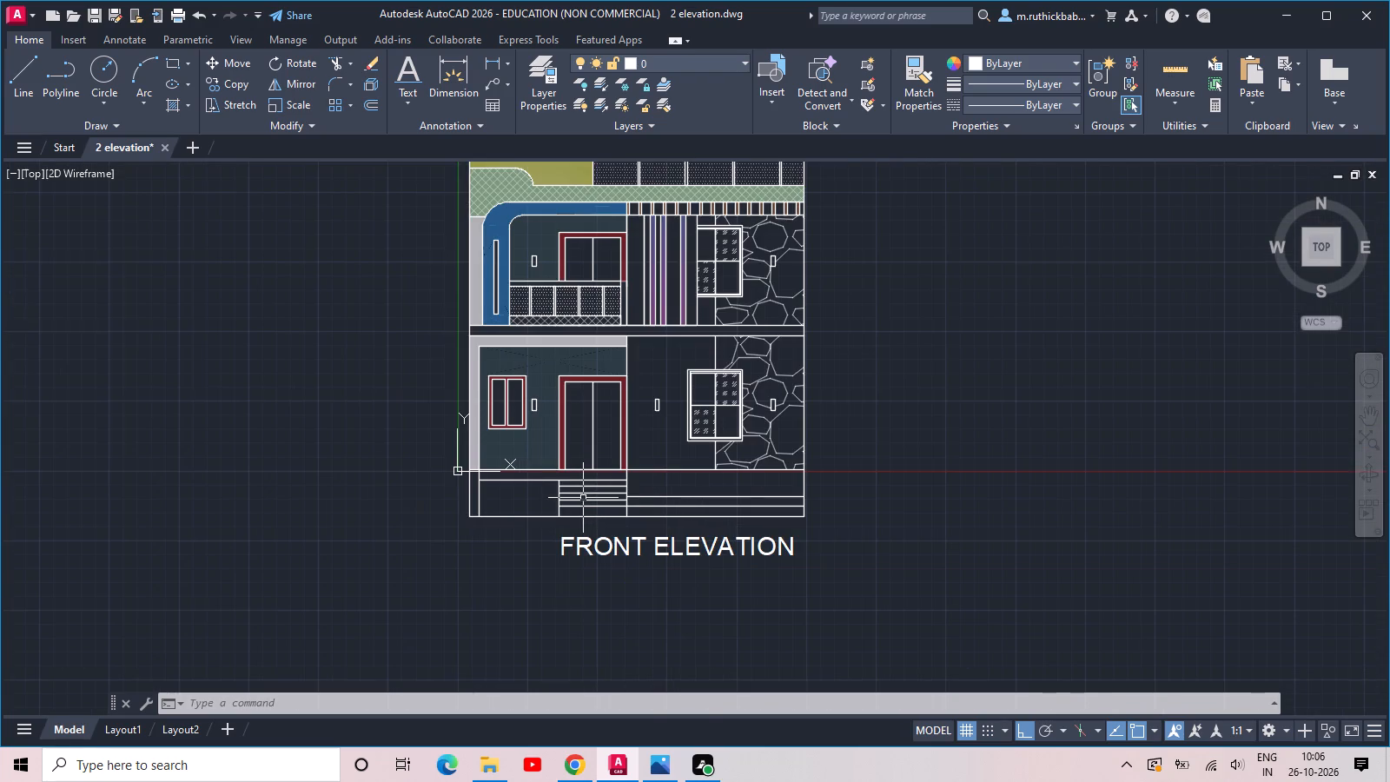
{"action": "middle_click_drag", "start_coordinate": [583, 500], "coordinate": [521, 534]}
{"action": "scroll", "coordinate": [886, 427], "scroll_direction": "down", "scroll_amount": 1}
{"action": "middle_click_drag", "start_coordinate": [904, 397], "coordinate": [864, 446]}
{"action": "scroll", "coordinate": [836, 427], "scroll_direction": "up", "scroll_amount": 1}
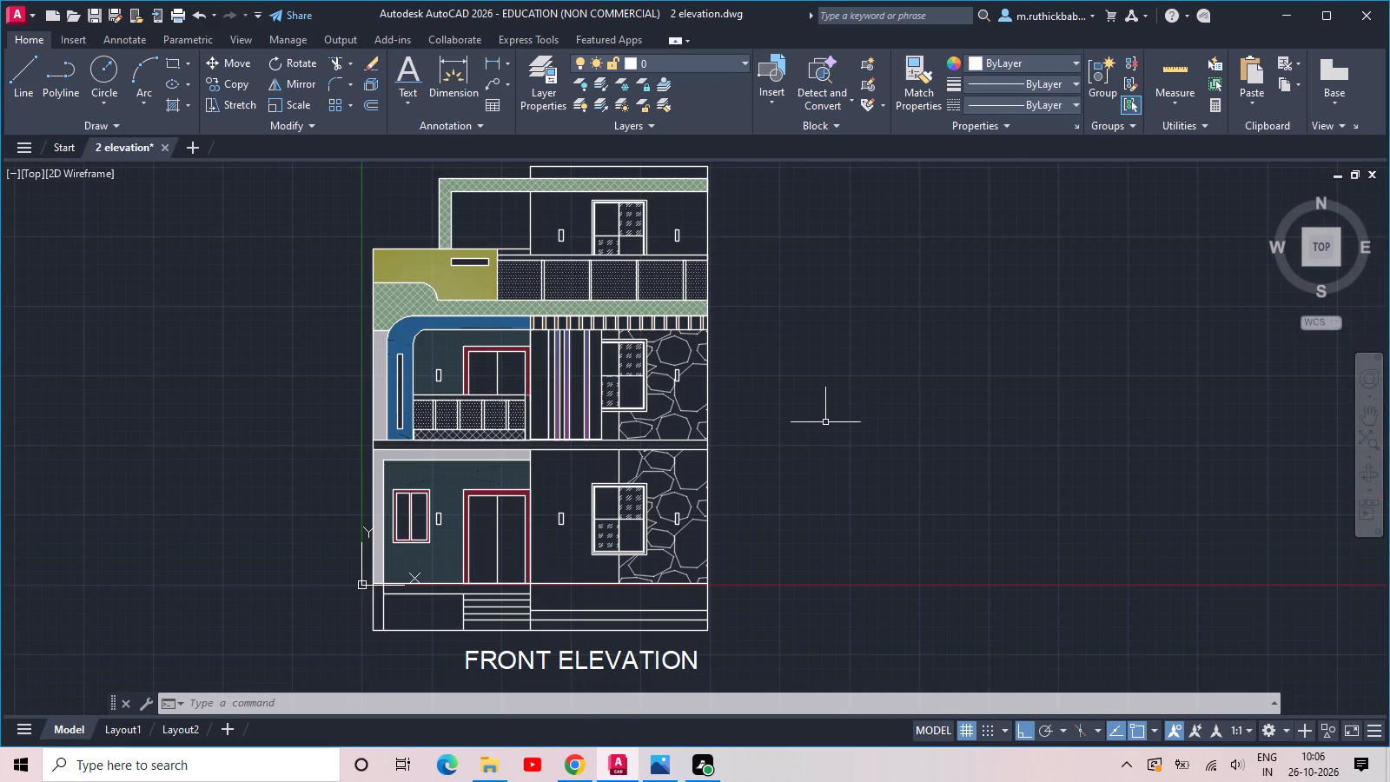
Save the elevation drawing again.
{"action": "key", "text": "ctrl+s"}
{"action": "key", "text": "ctrl+s"}
{"action": "key", "text": "ctrl+s"}
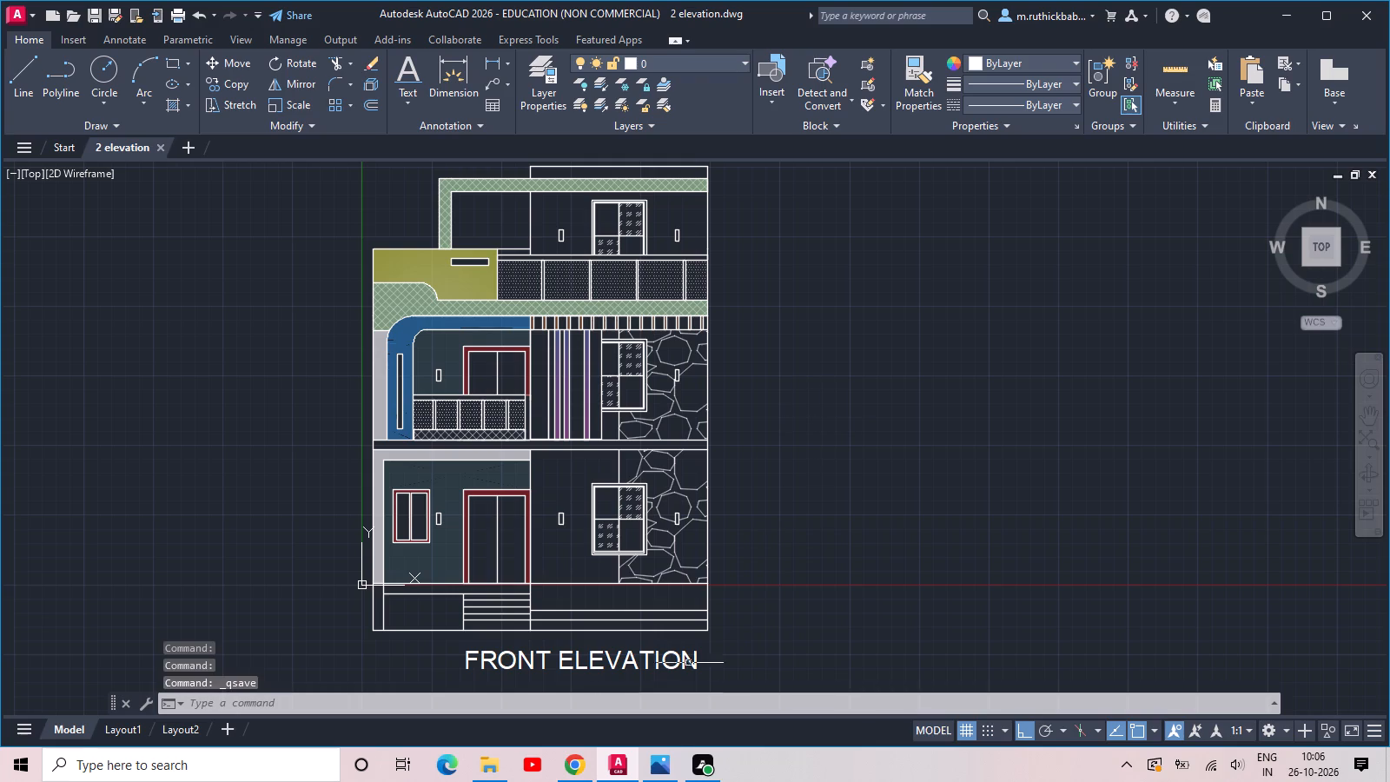
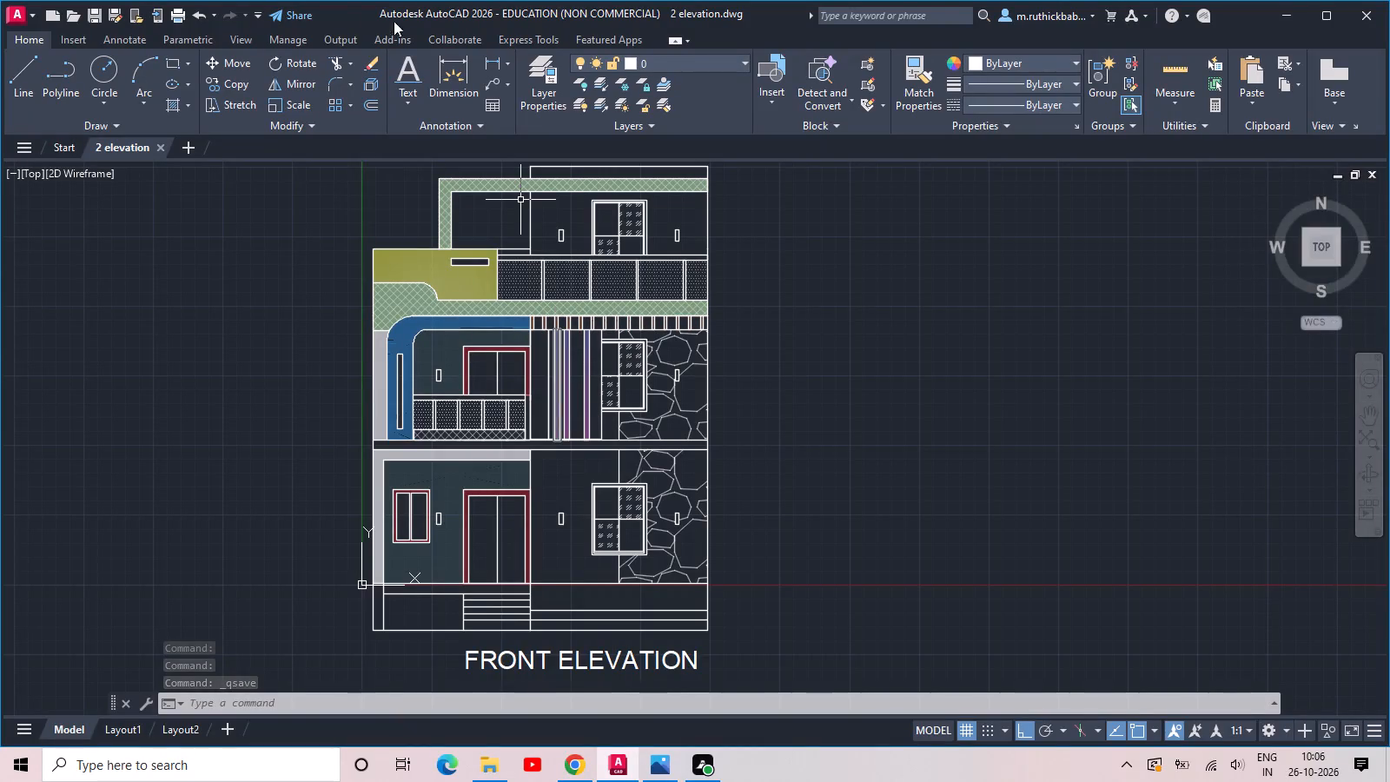
Hatch the plinth panel beside the entrance steps and the upper plinth band on their other side with the ANGLE pattern.
{"action": "left_click", "coordinate": [174, 106]}
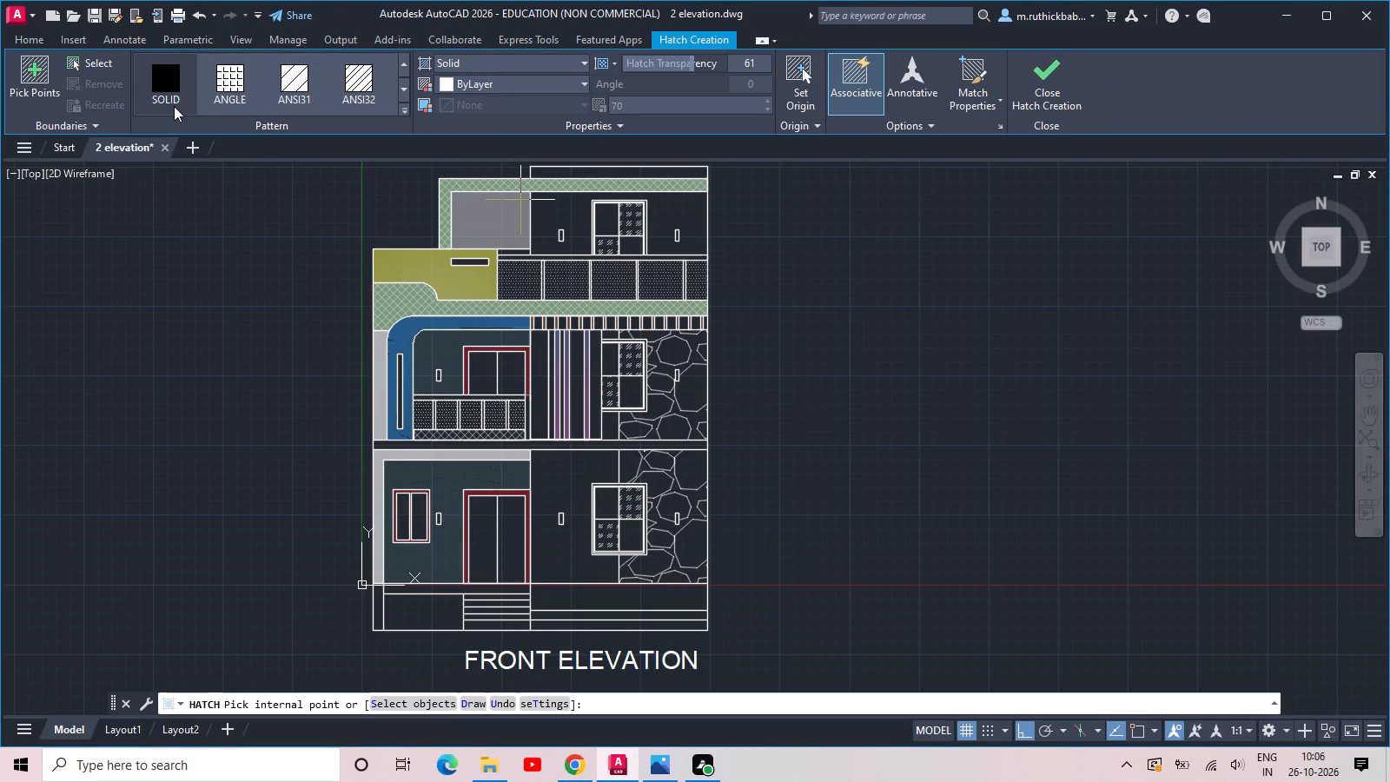
{"action": "left_click", "coordinate": [226, 76]}
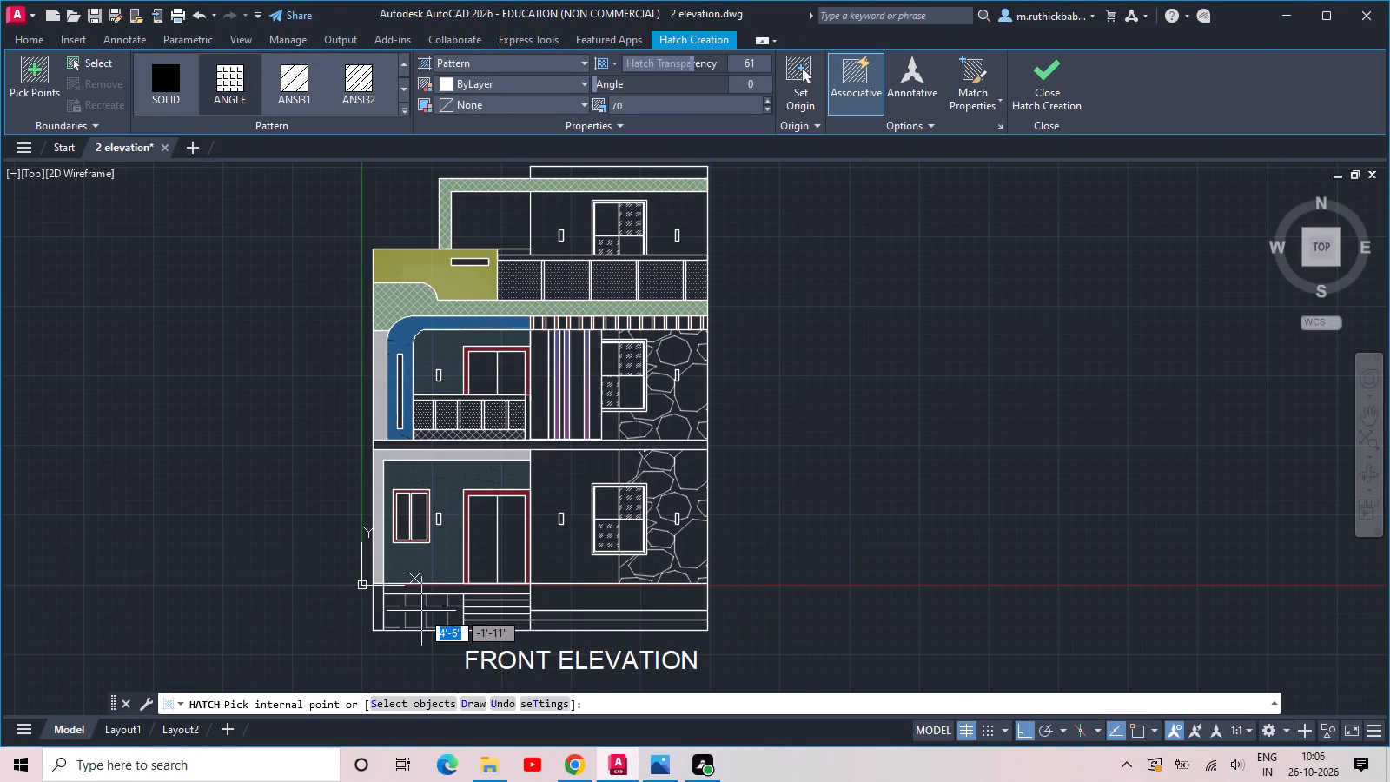
{"action": "scroll", "coordinate": [421, 611], "scroll_direction": "up", "scroll_amount": 2}
{"action": "left_click", "coordinate": [421, 611]}
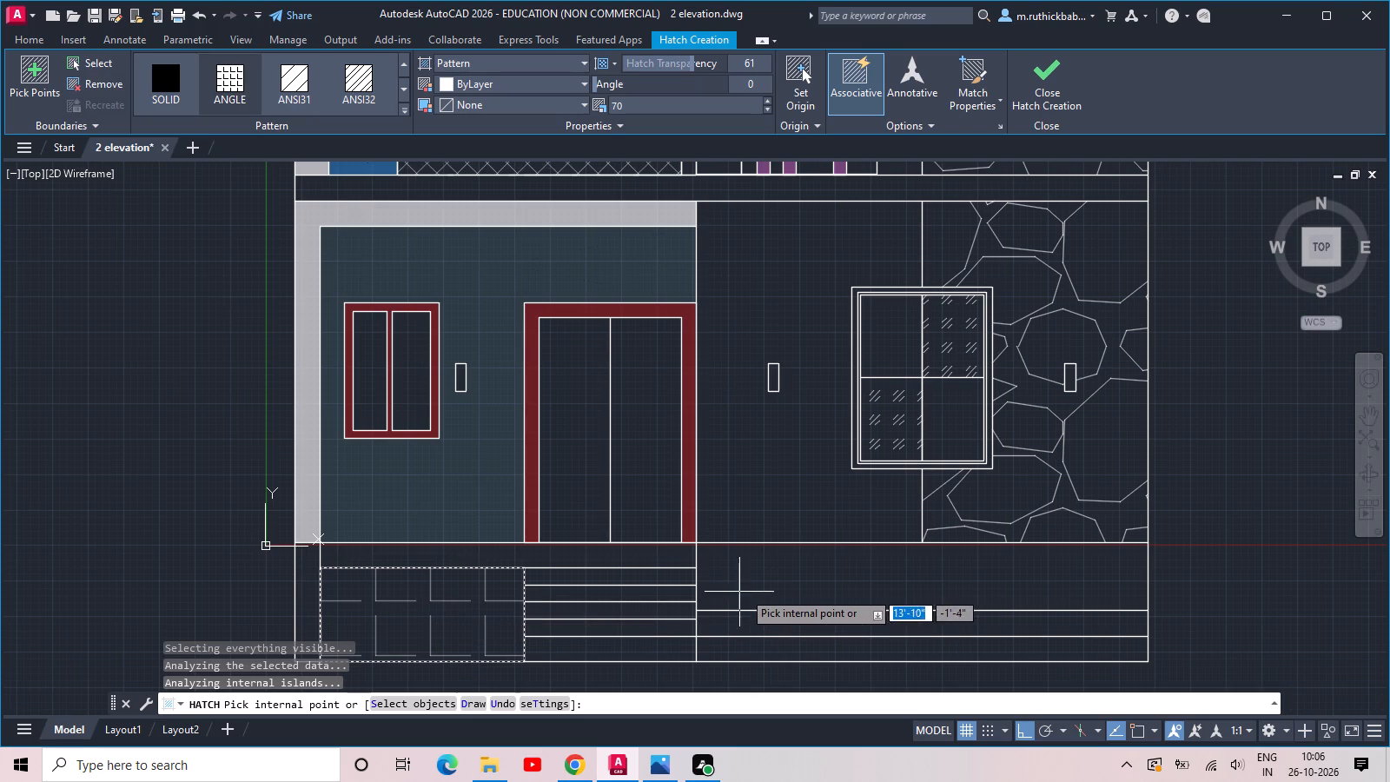
{"action": "left_click", "coordinate": [752, 585]}
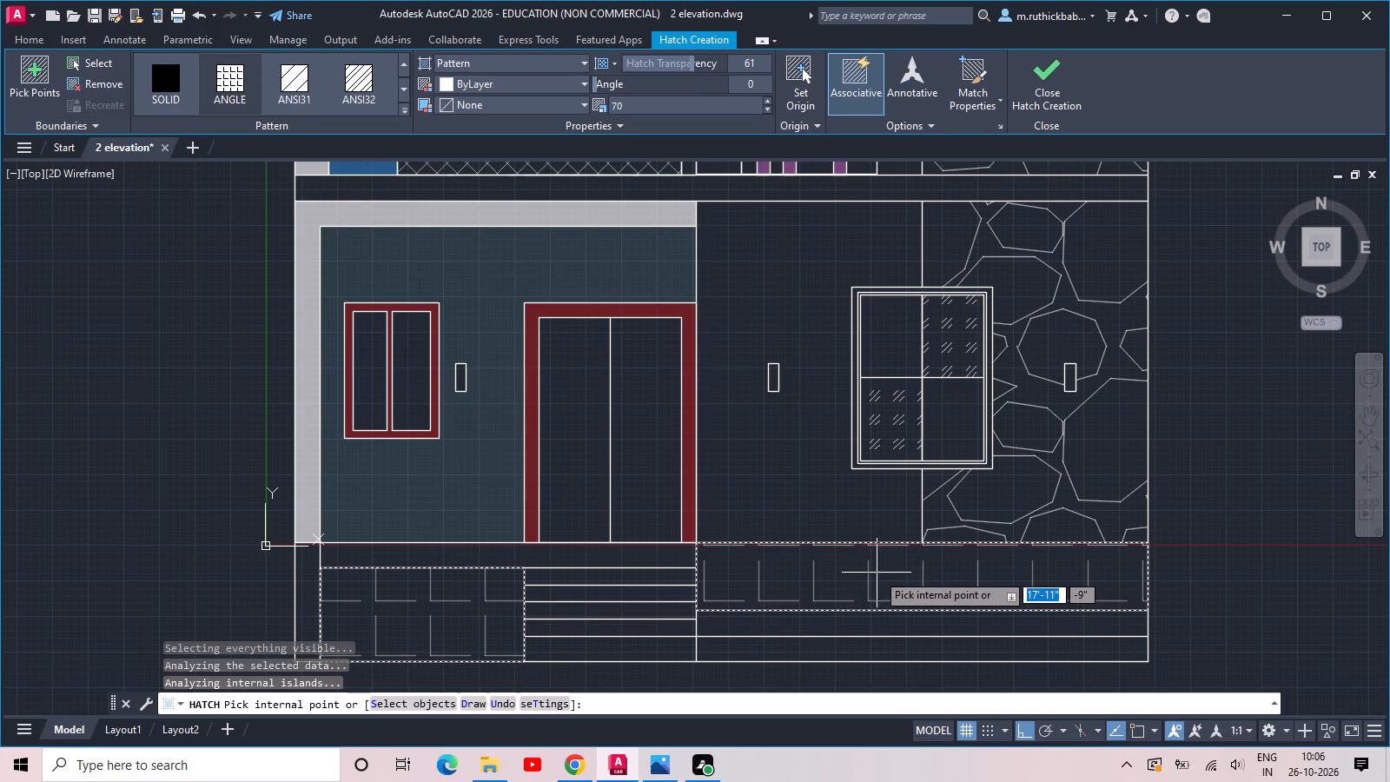
{"action": "key", "text": "Escape"}
Adjust the scale of the plinth's ANGLE hatch, trying 30 and settling on 40, and finish the edit.
{"action": "scroll", "coordinate": [876, 573], "scroll_direction": "down", "scroll_amount": 3}
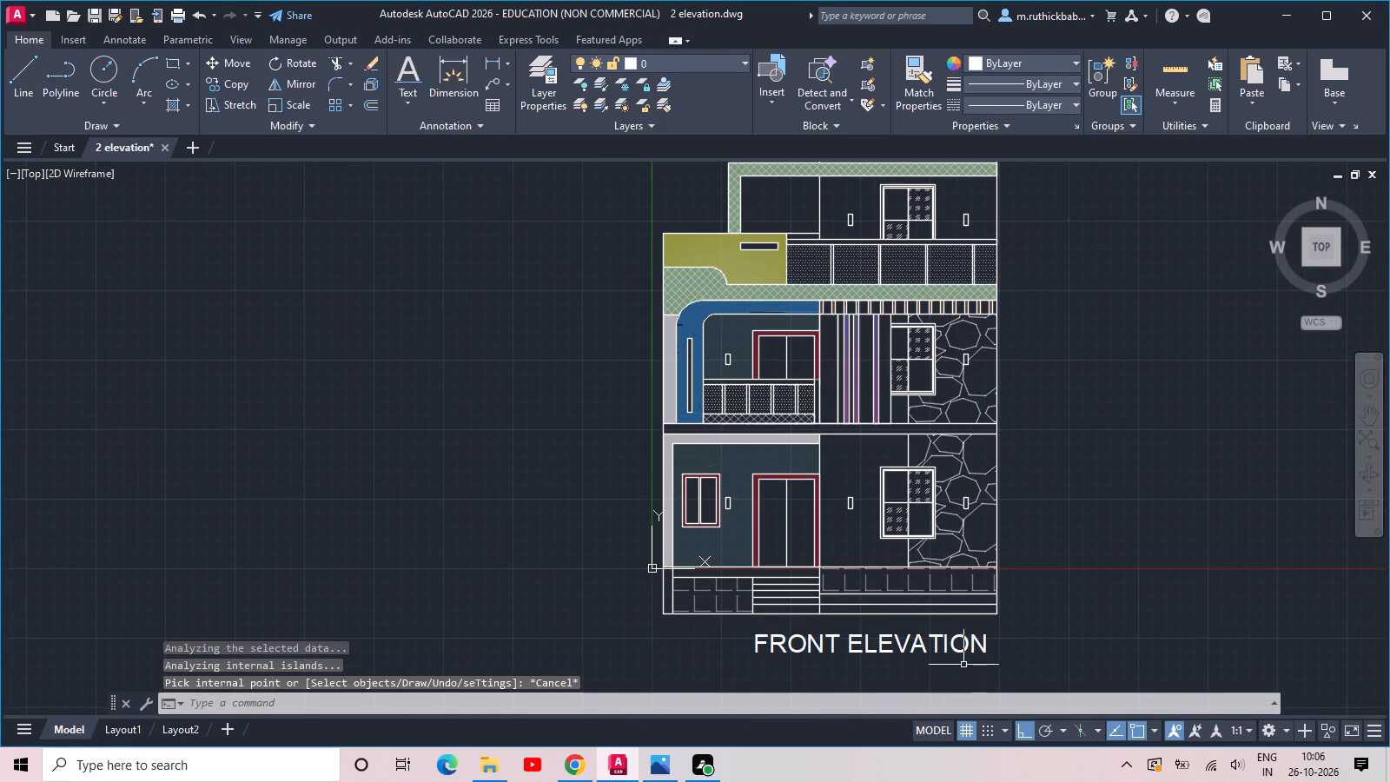
{"action": "left_click", "coordinate": [713, 595]}
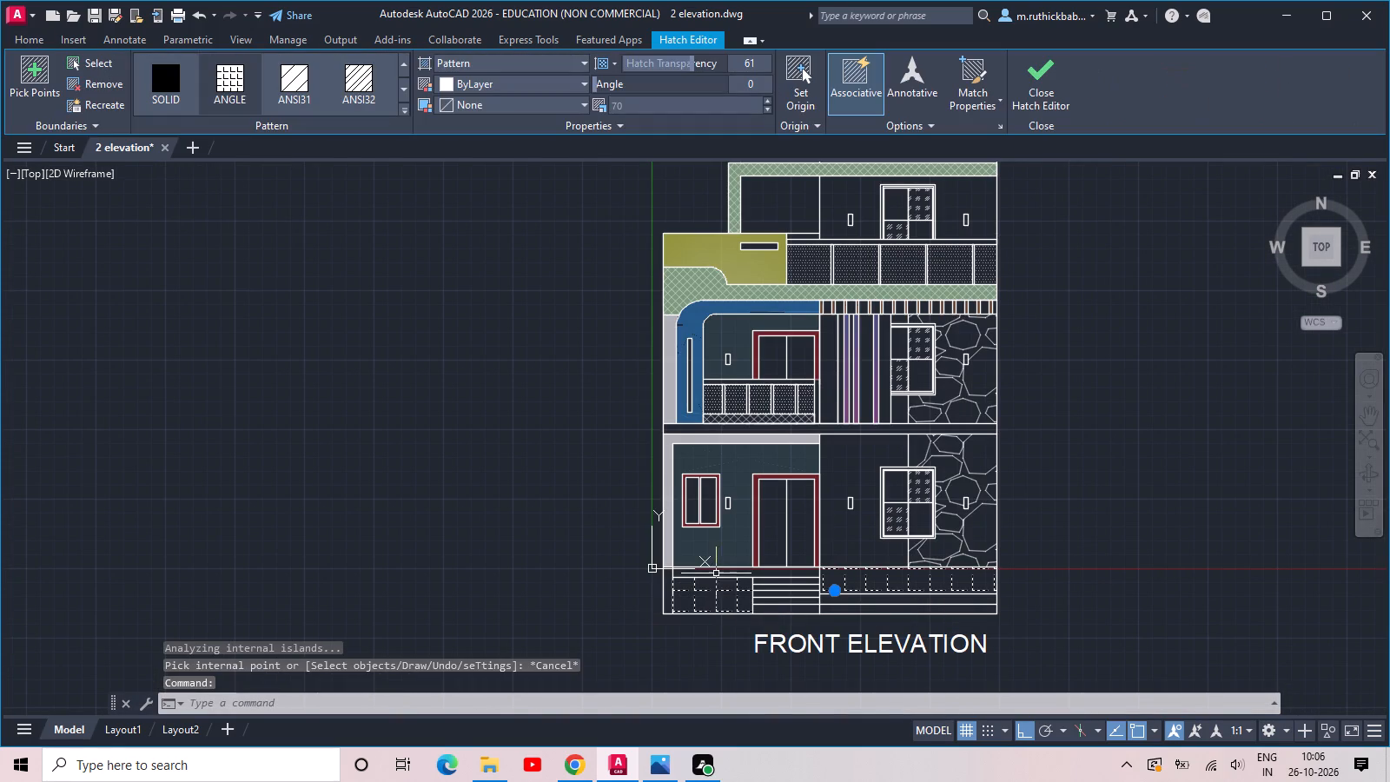
{"action": "double_click", "coordinate": [640, 102]}
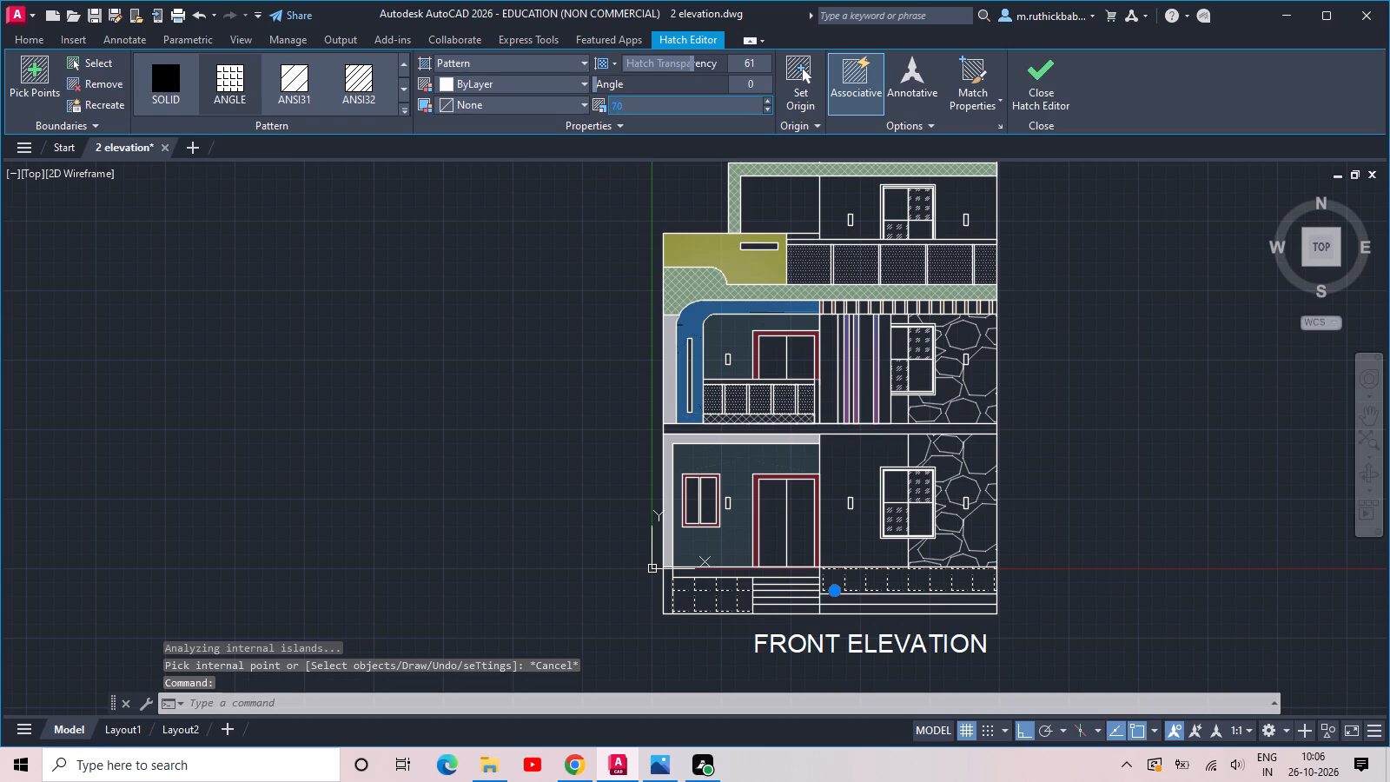
{"action": "type", "text": "30"}
{"action": "key", "text": "Return"}
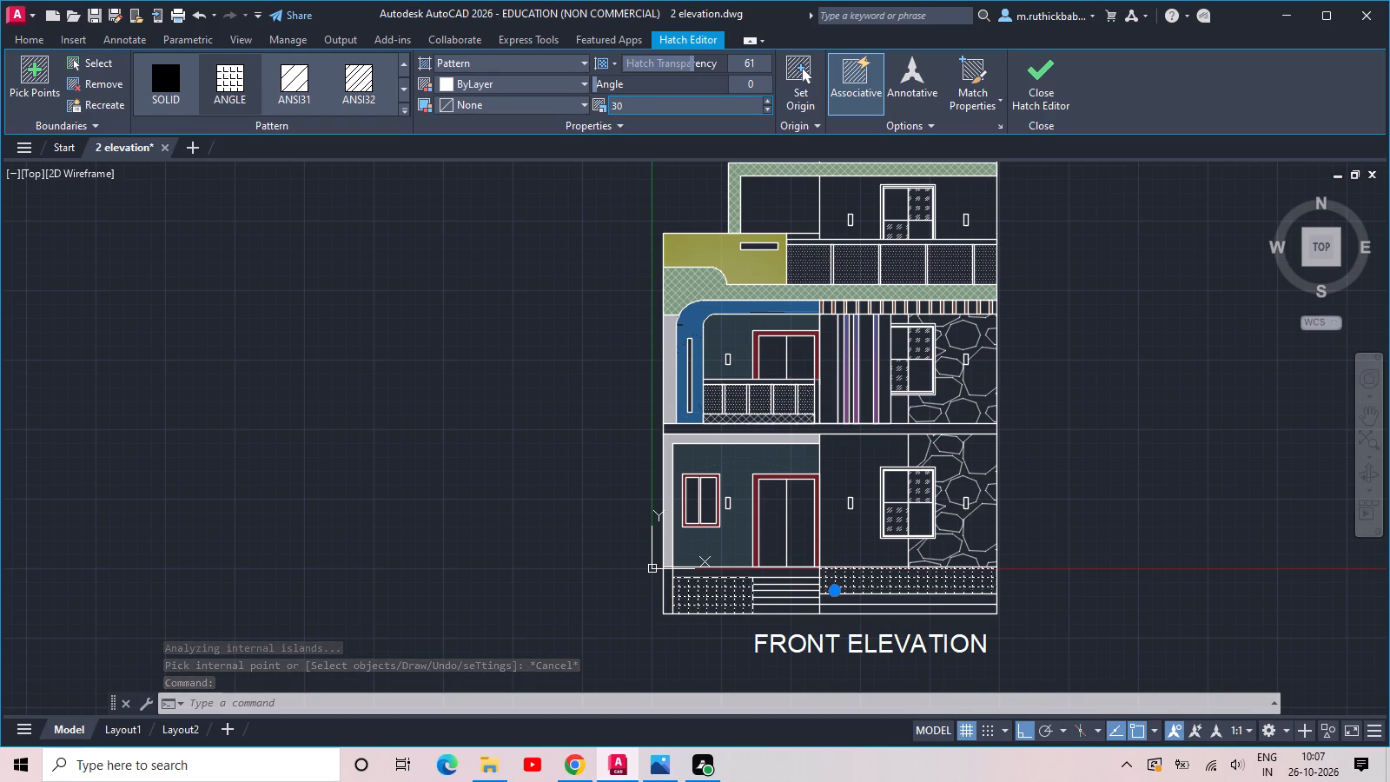
{"action": "double_click", "coordinate": [635, 107]}
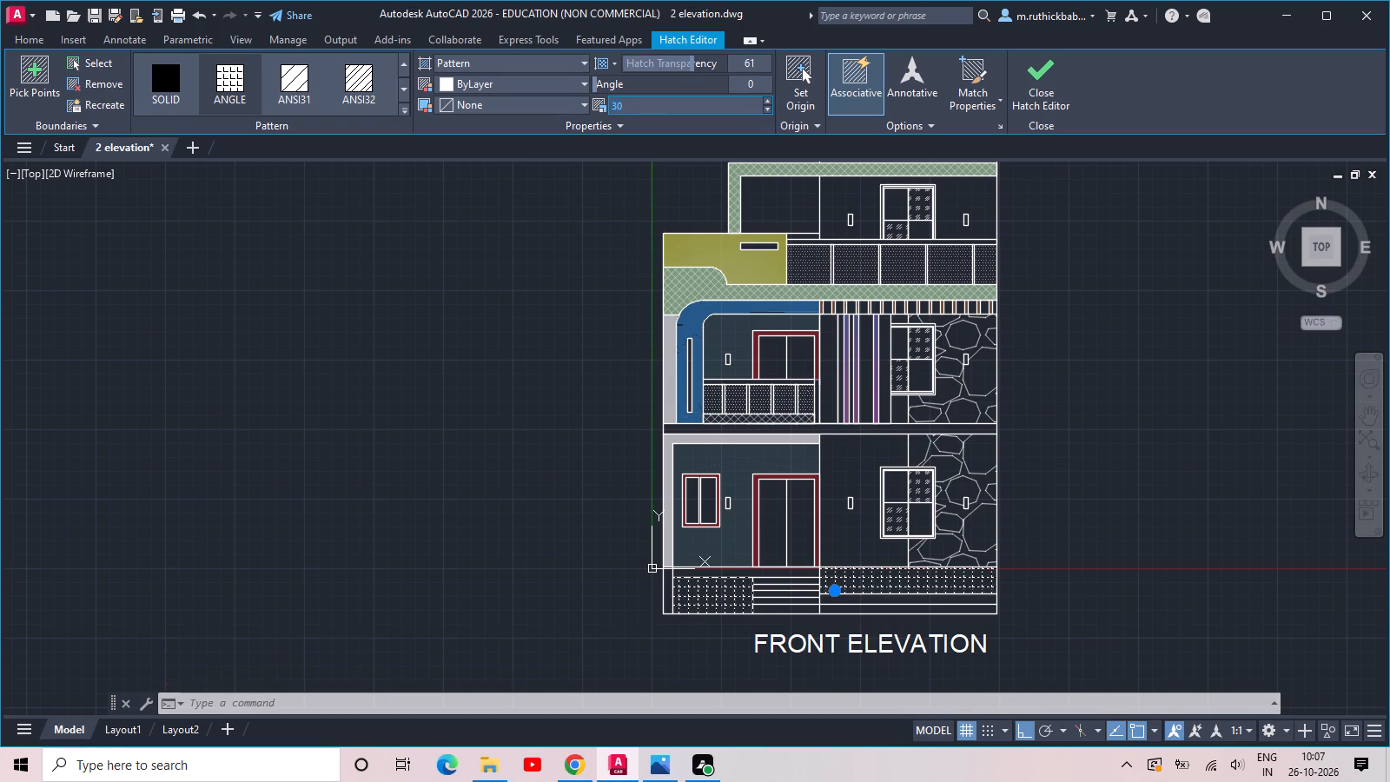
{"action": "type", "text": "40"}
{"action": "key", "text": "Return"}
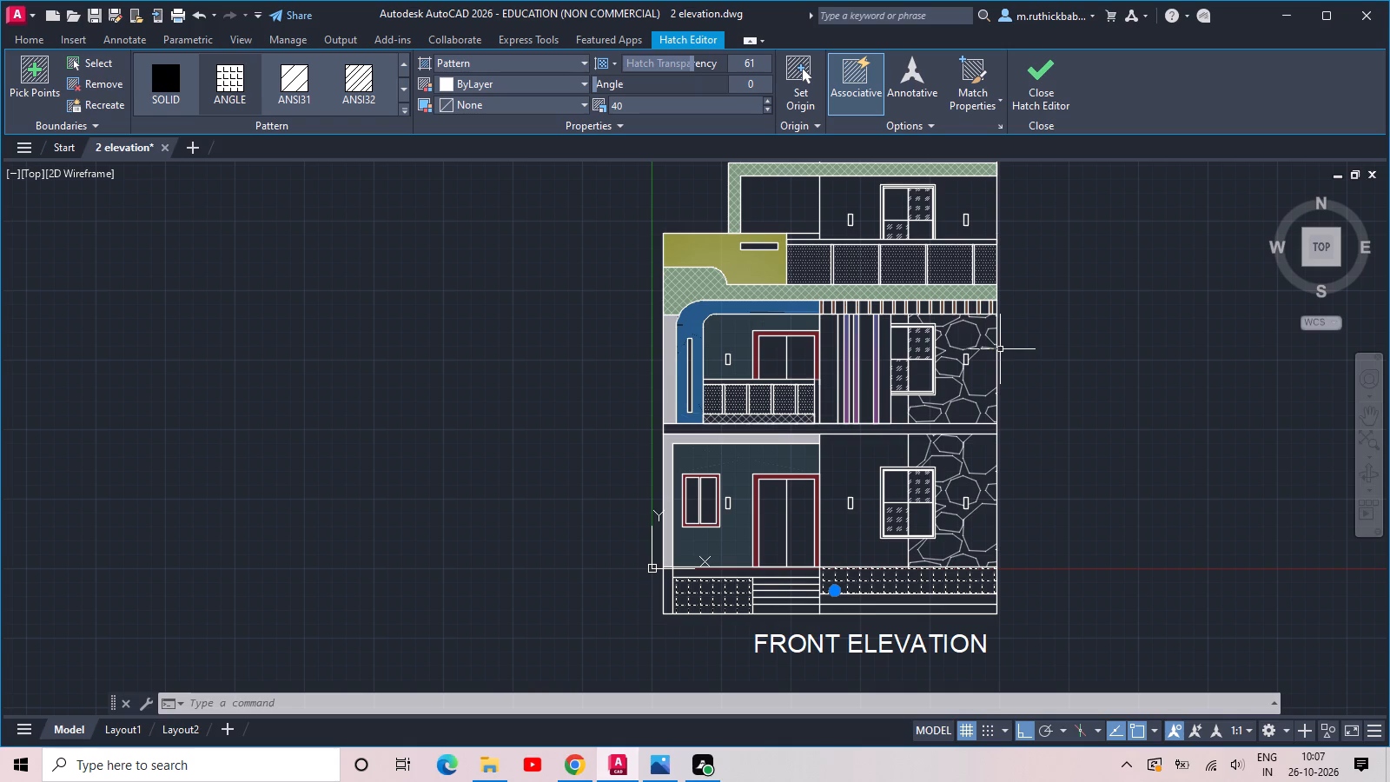
{"action": "key", "text": "Return"}
{"action": "key", "text": "Return"}
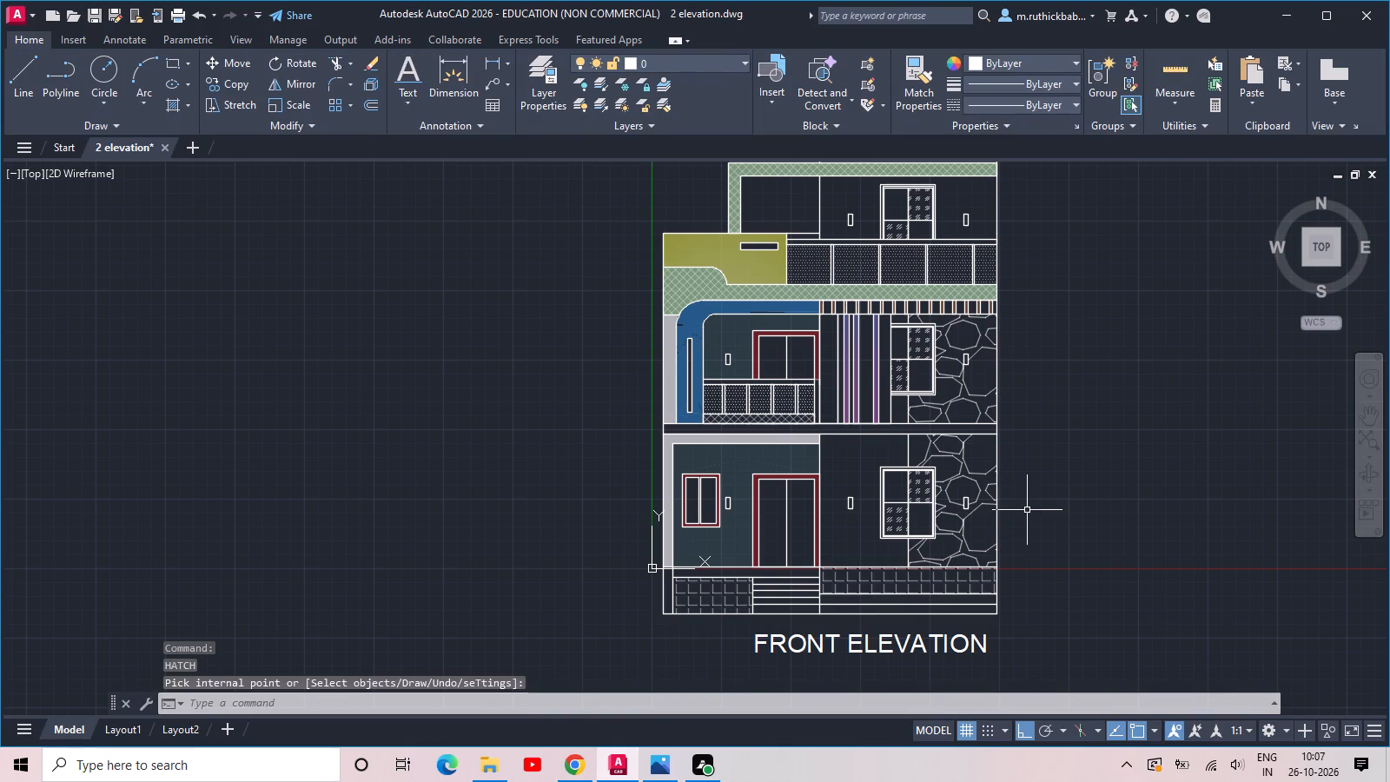
Examine the front elevation from the rehatched plinth up to the top floor, including the terrace railing and roof band.
{"action": "middle_click_drag", "start_coordinate": [1027, 510], "coordinate": [897, 435]}
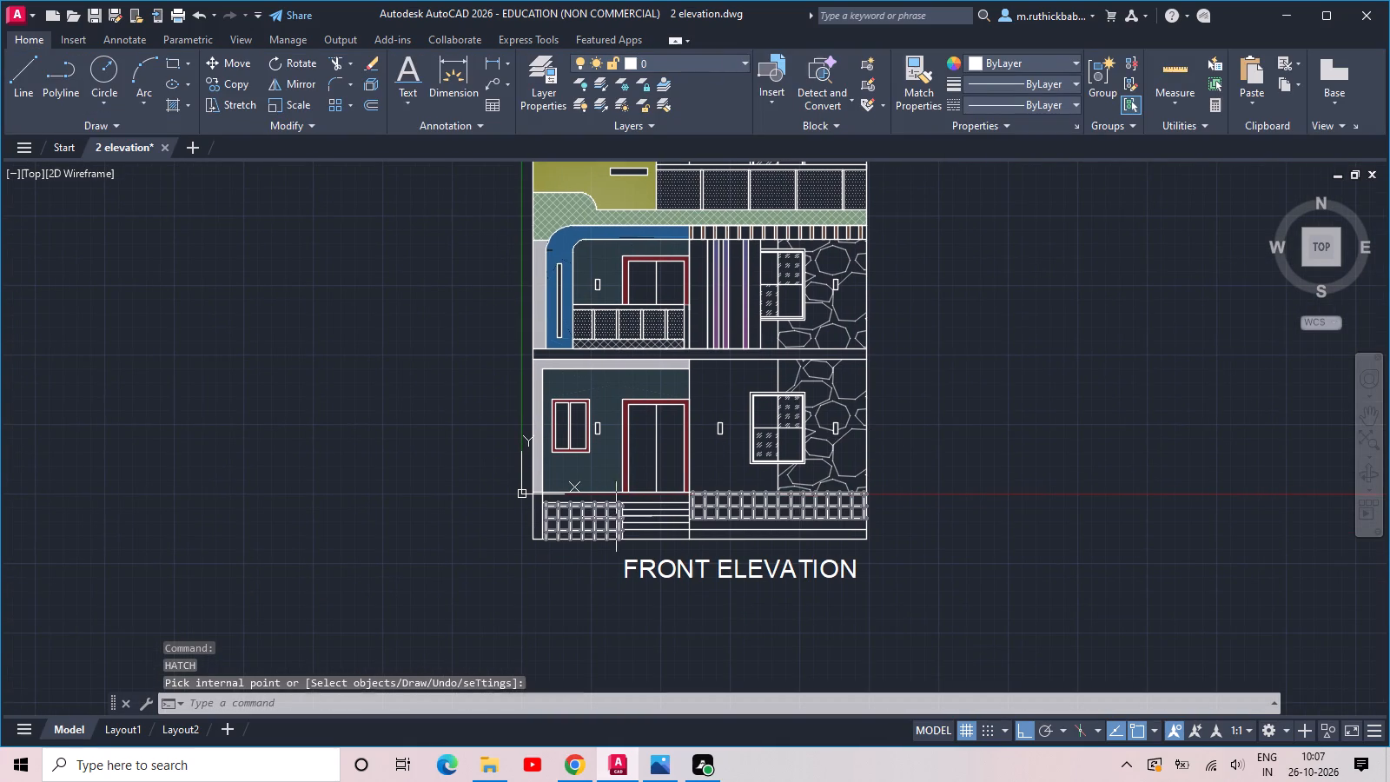
{"action": "middle_click_drag", "start_coordinate": [749, 451], "coordinate": [596, 509]}
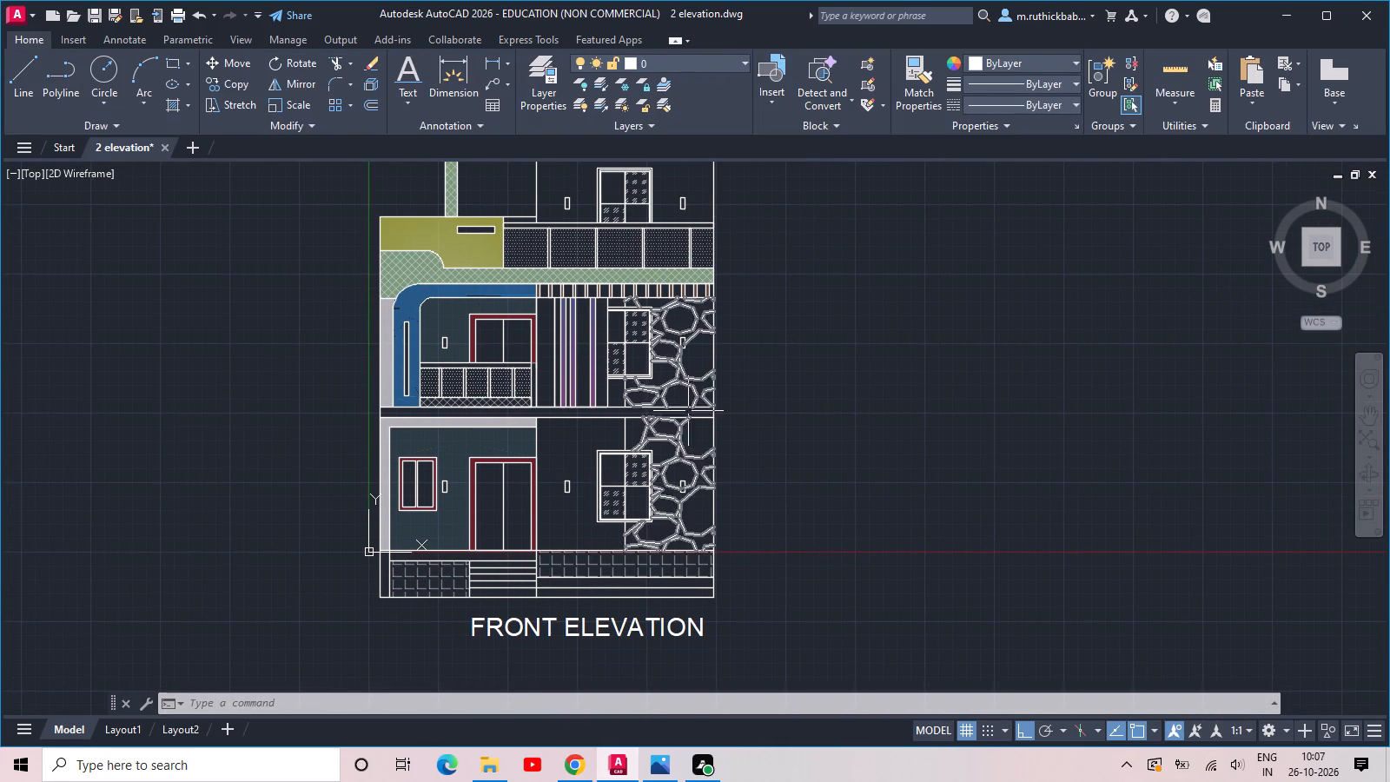
{"action": "middle_click_drag", "start_coordinate": [714, 404], "coordinate": [672, 565]}
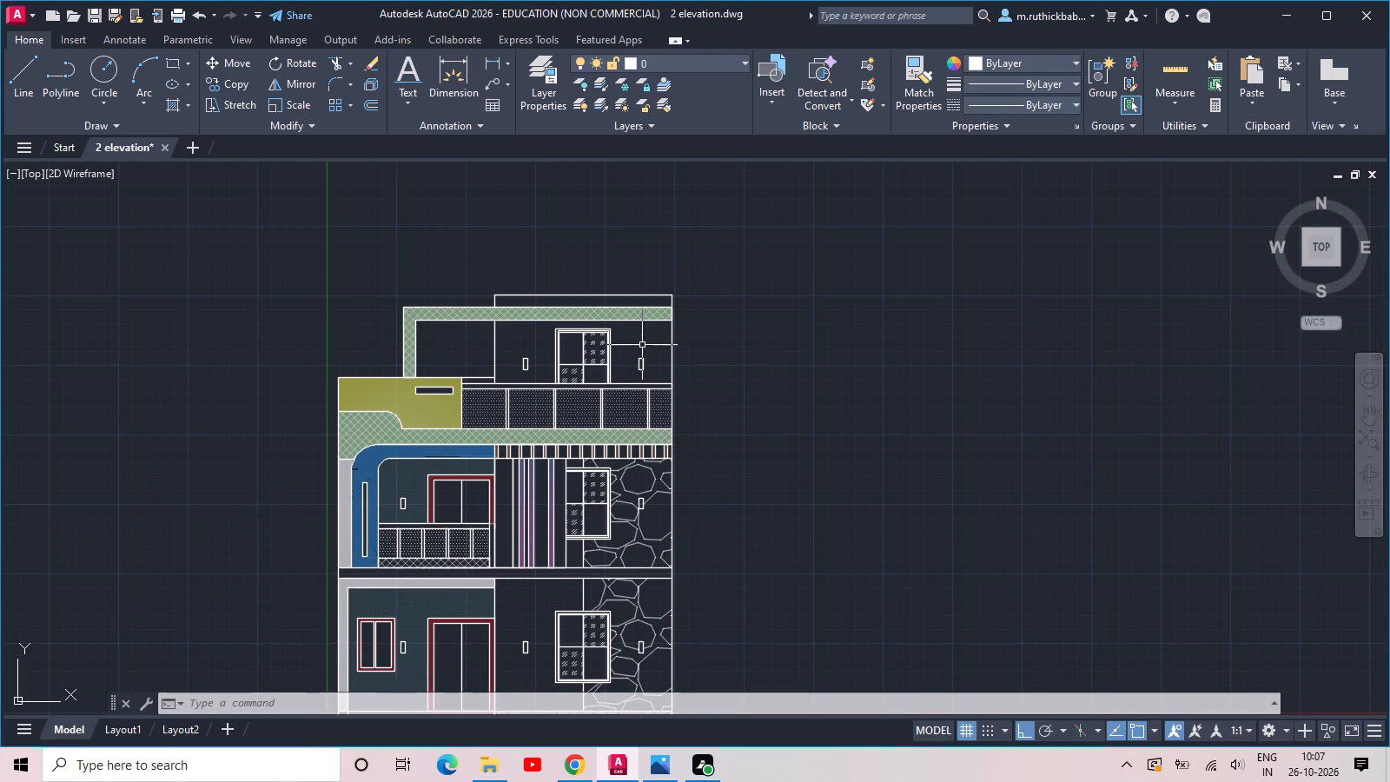
{"action": "scroll", "coordinate": [637, 399], "scroll_direction": "down", "scroll_amount": 2}
{"action": "scroll", "coordinate": [625, 521], "scroll_direction": "up", "scroll_amount": 1}
{"action": "middle_click_drag", "start_coordinate": [624, 354], "coordinate": [604, 517]}
{"action": "scroll", "coordinate": [628, 455], "scroll_direction": "up", "scroll_amount": 2}
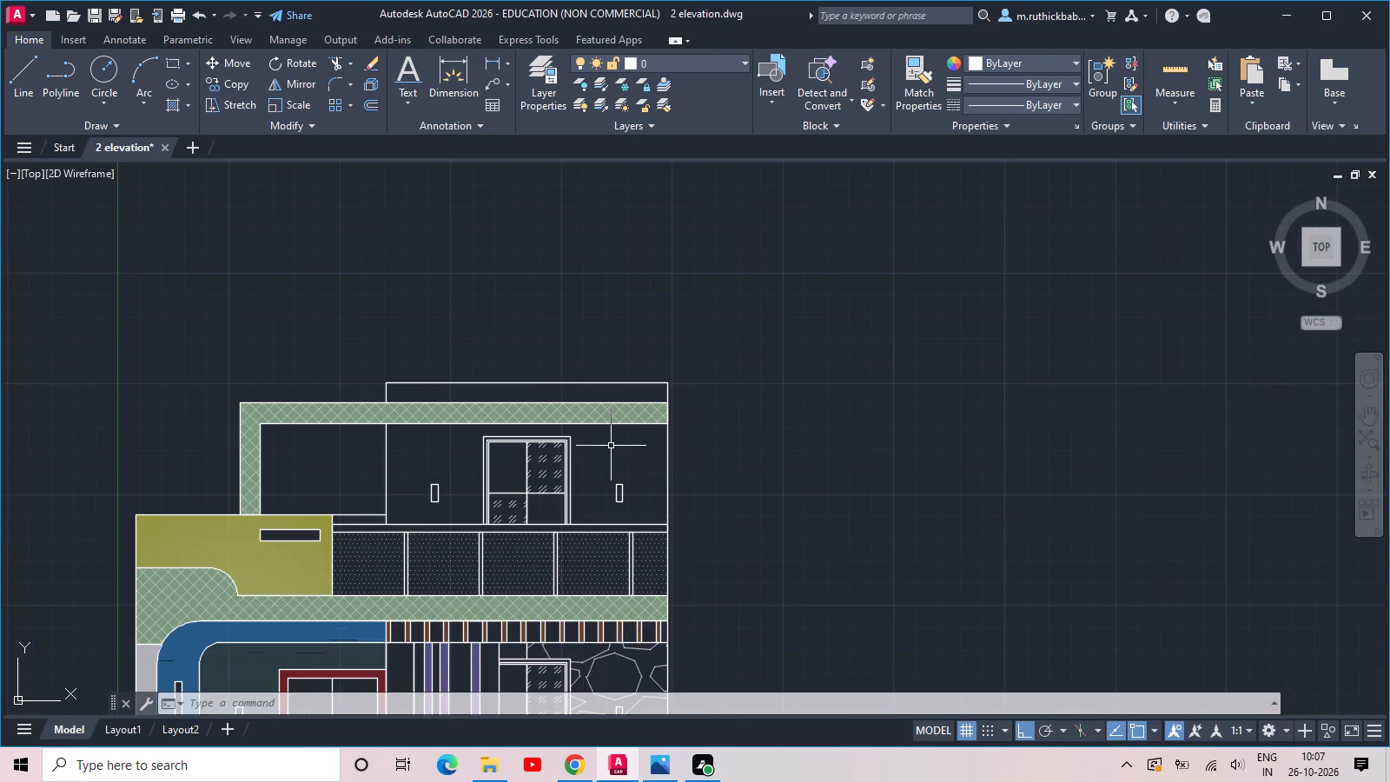
{"action": "scroll", "coordinate": [611, 446], "scroll_direction": "up", "scroll_amount": 2}
{"action": "scroll", "coordinate": [611, 446], "scroll_direction": "down", "scroll_amount": 2}
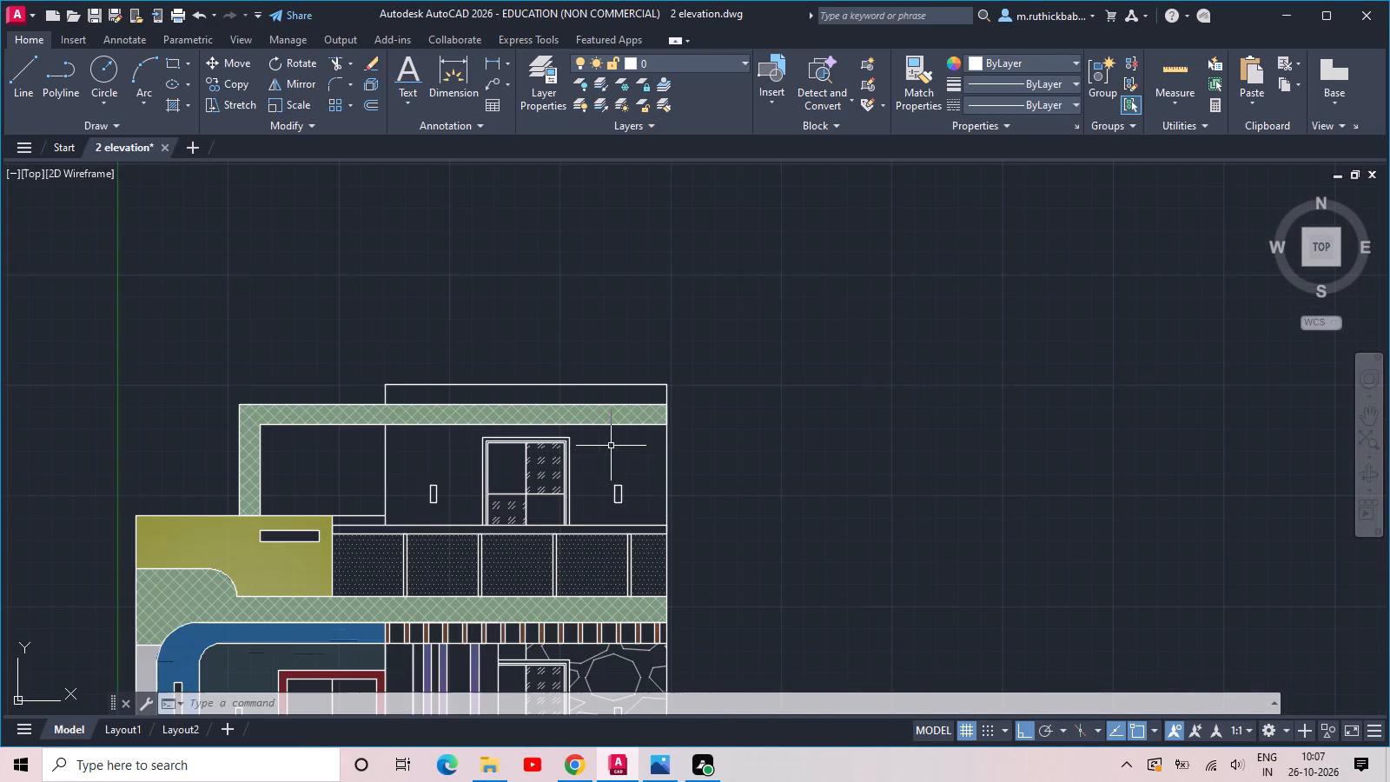
Save the elevation drawing with the new plinth hatching.
{"action": "key", "text": "ctrl+s"}
{"action": "key", "text": "ctrl+s"}
Check the complete front elevation as a whole and the first-floor balcony, blue frame and slats up close.
{"action": "scroll", "coordinate": [611, 446], "scroll_direction": "down", "scroll_amount": 2}
{"action": "middle_click_drag", "start_coordinate": [611, 446], "coordinate": [619, 319]}
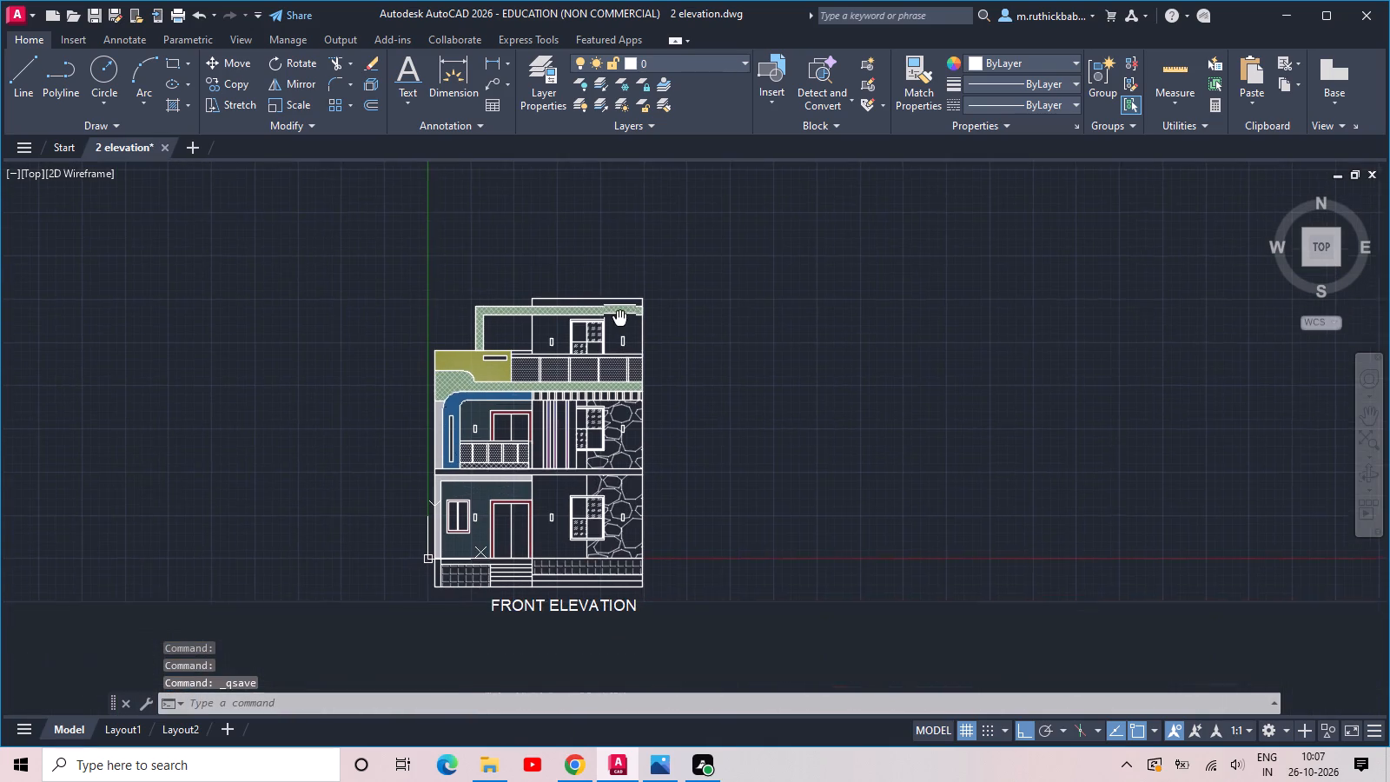
{"action": "middle_click_drag", "start_coordinate": [619, 319], "coordinate": [619, 310]}
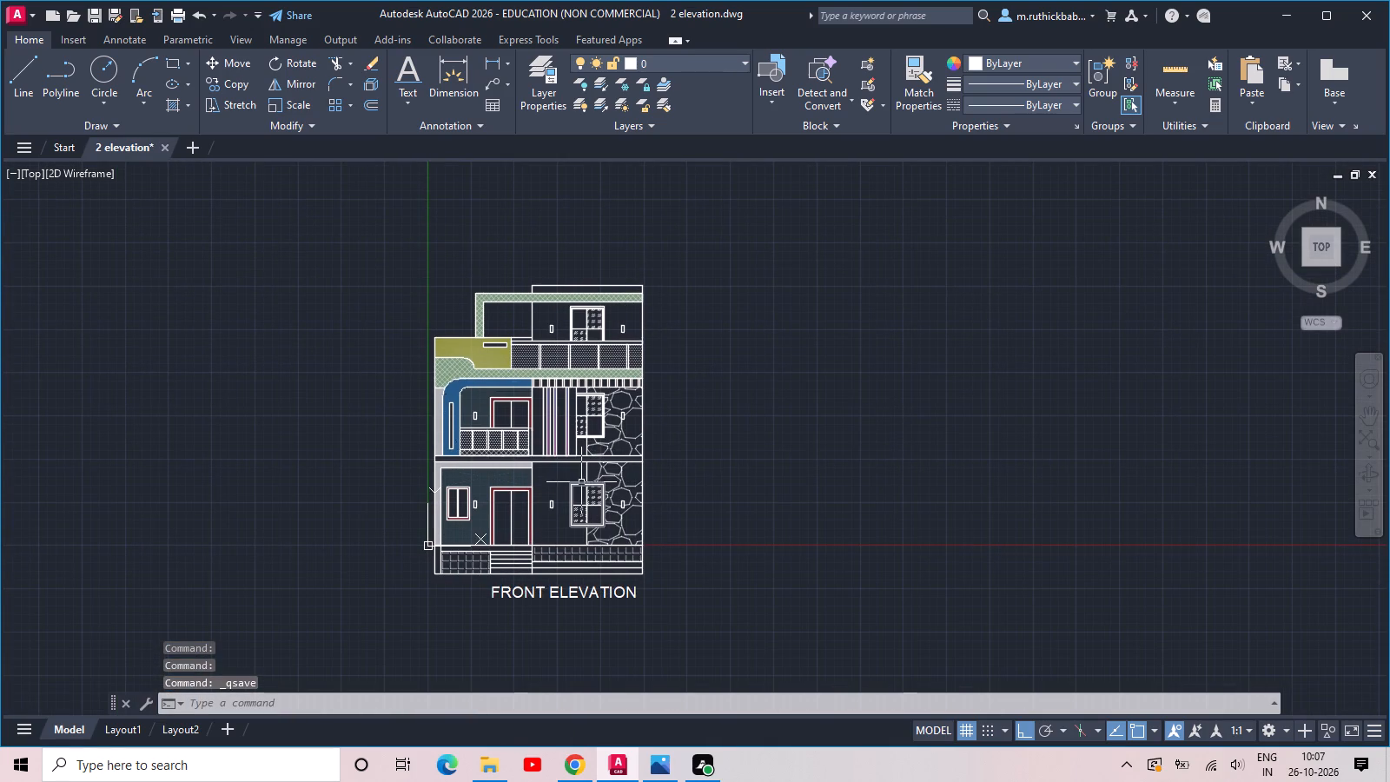
{"action": "scroll", "coordinate": [444, 435], "scroll_direction": "up", "scroll_amount": 3}
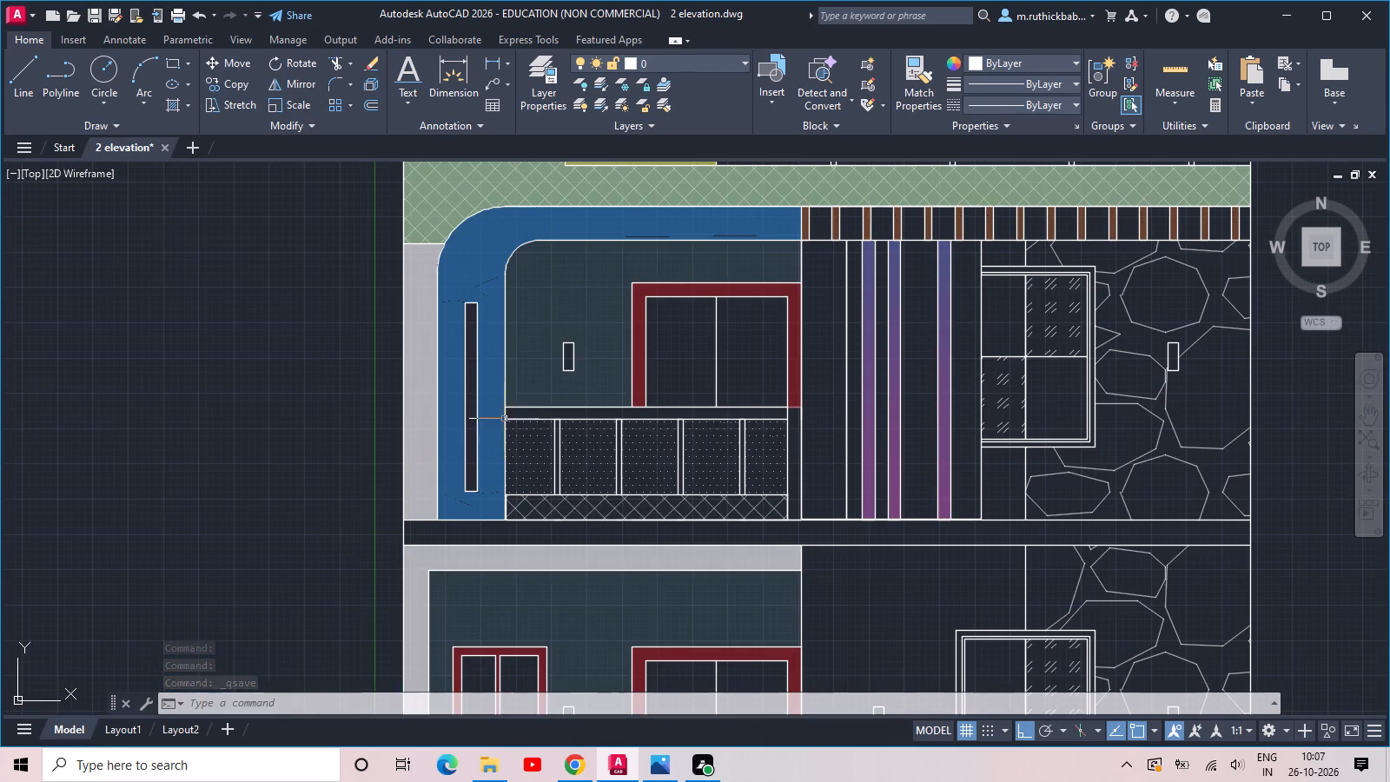
{"action": "scroll", "coordinate": [600, 376], "scroll_direction": "down", "scroll_amount": 2}
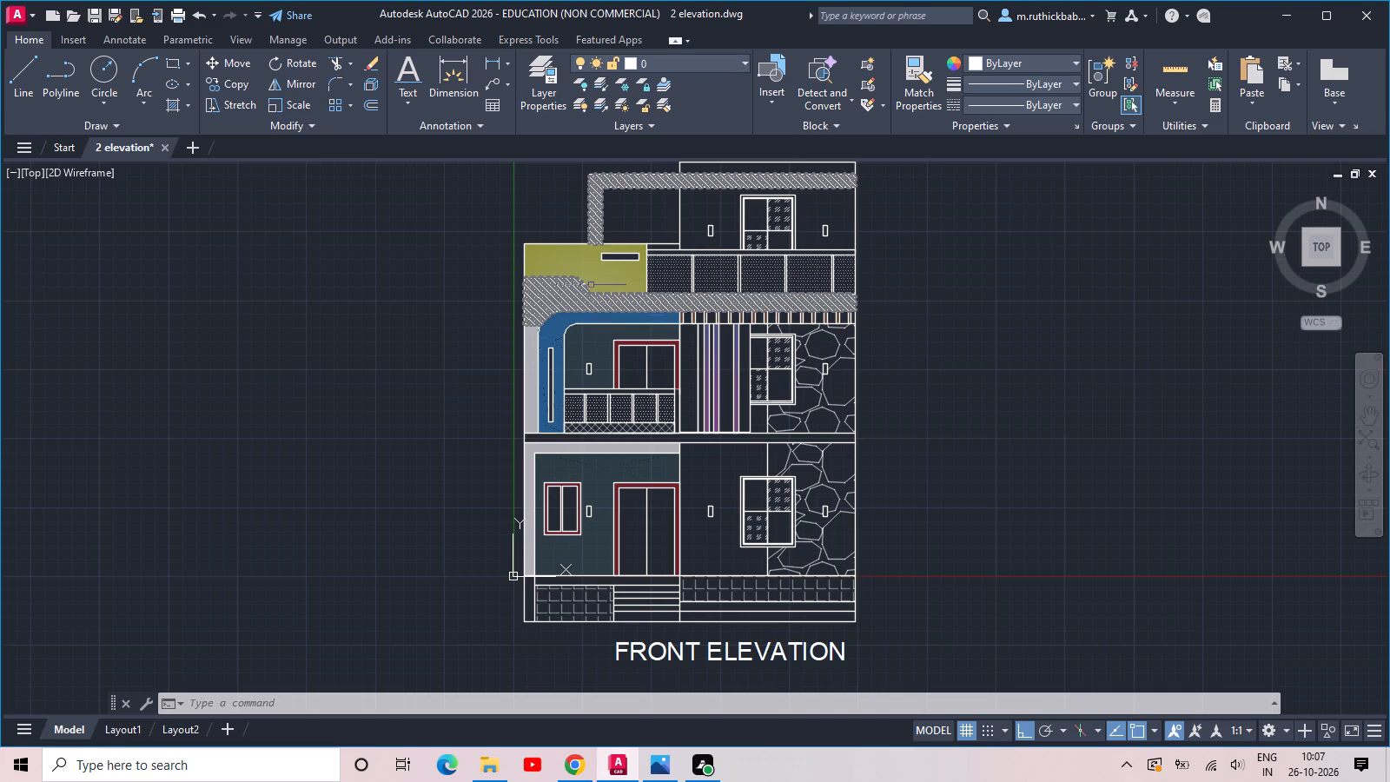
{"action": "scroll", "coordinate": [595, 264], "scroll_direction": "down", "scroll_amount": 1}
{"action": "middle_click_drag", "start_coordinate": [860, 315], "coordinate": [768, 396]}
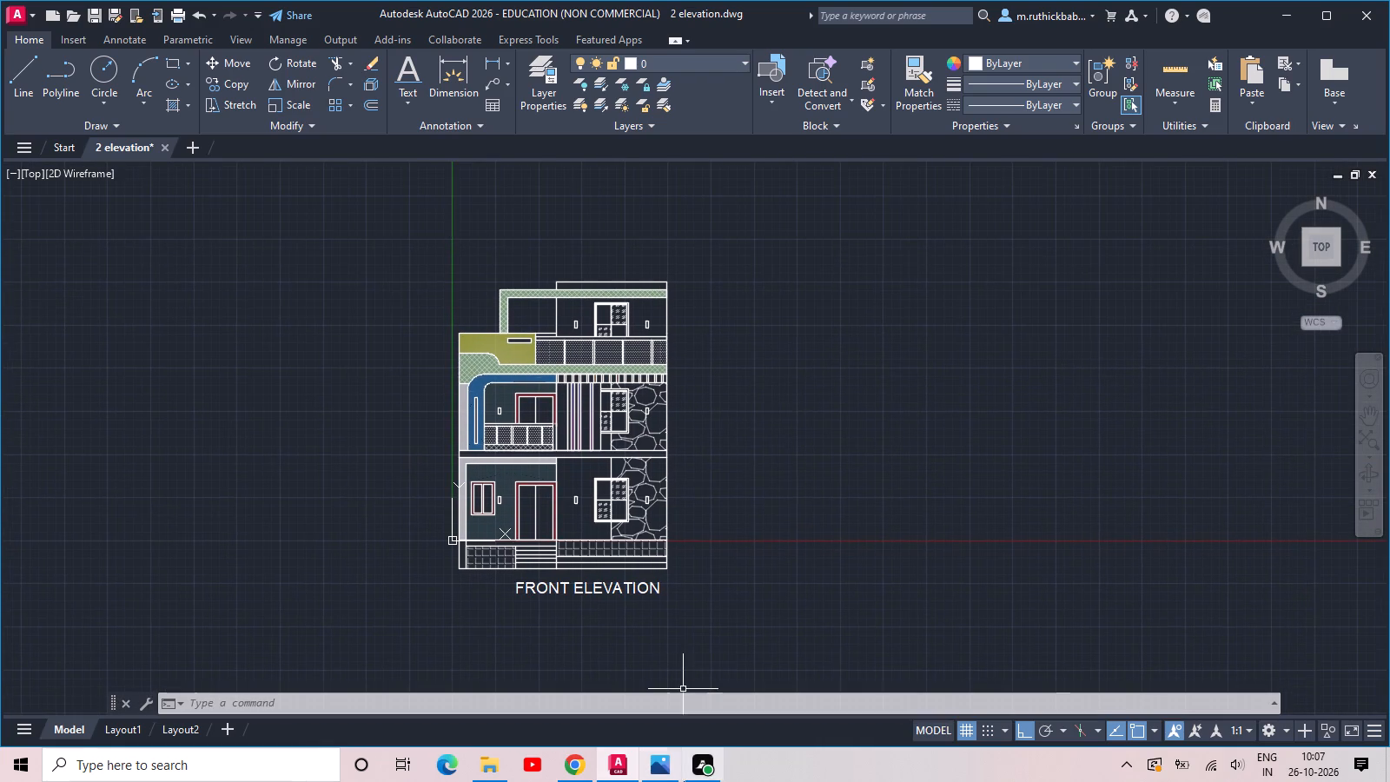
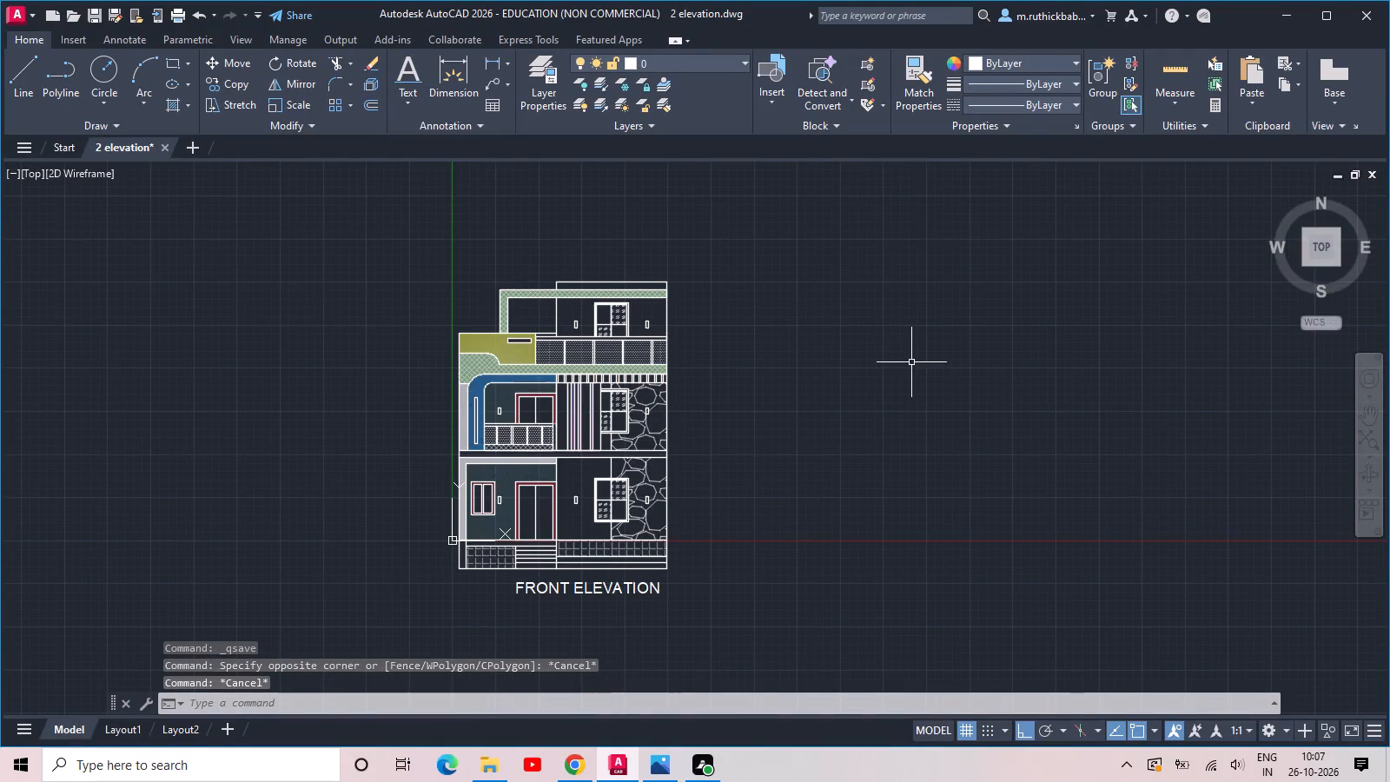
Match the properties of the green roof-band hatch onto the small wall-light rectangle between the top-floor wall's inner edge and its window.
{"action": "left_click", "coordinate": [921, 71]}
{"action": "scroll", "coordinate": [671, 272], "scroll_direction": "up", "scroll_amount": 2}
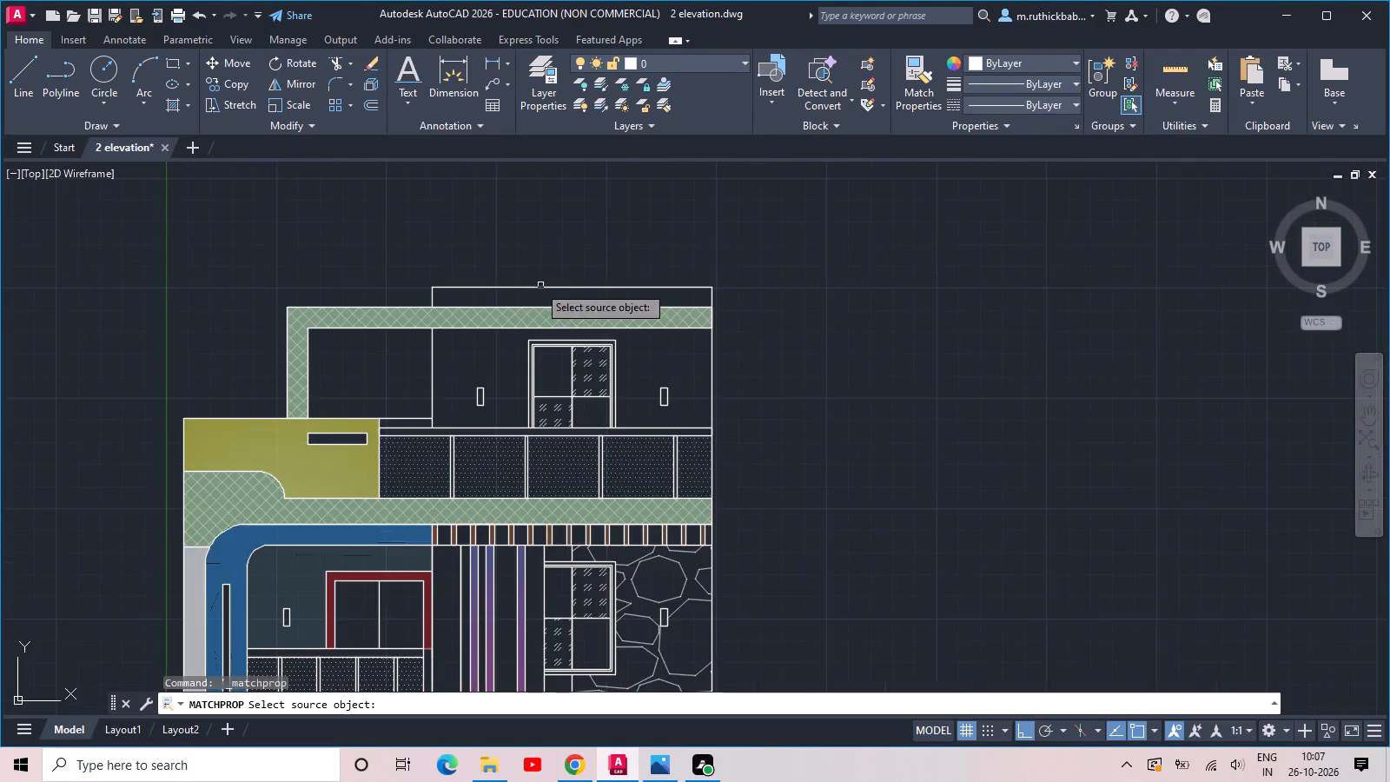
{"action": "scroll", "coordinate": [497, 320], "scroll_direction": "up", "scroll_amount": 2}
{"action": "left_click", "coordinate": [502, 321]}
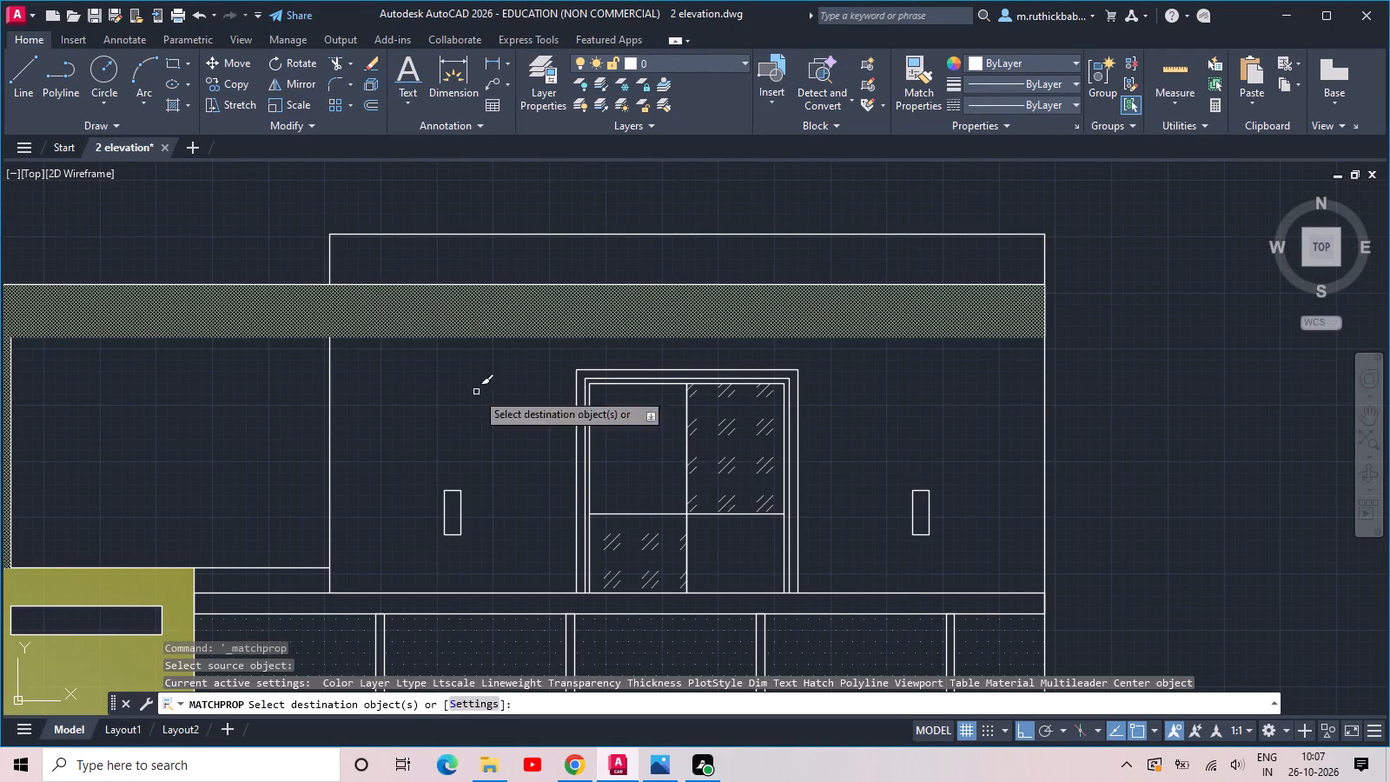
{"action": "left_click", "coordinate": [474, 426]}
{"action": "left_click", "coordinate": [456, 538]}
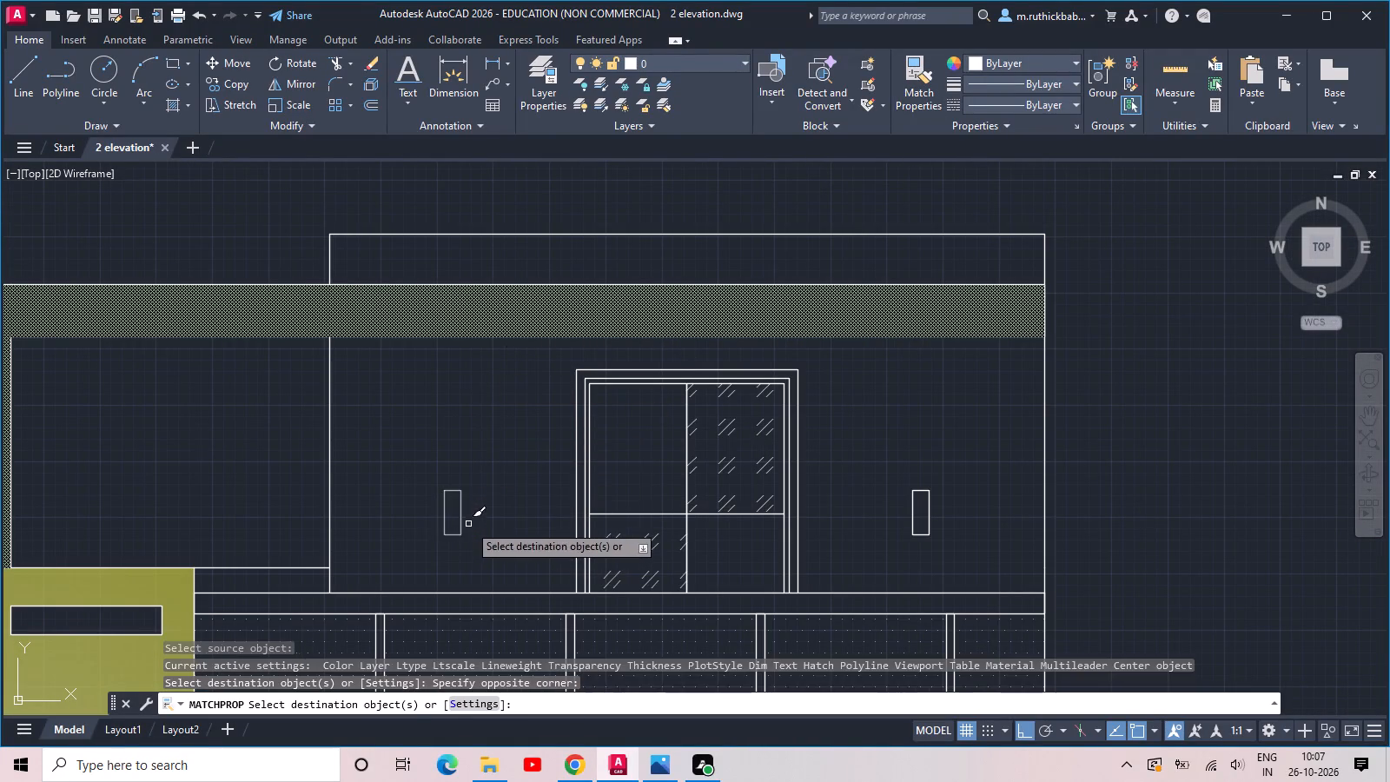
{"action": "key", "text": "Escape"}
Draw a long, thin horizontal rectangle inside the low parapet strip between the yellow panel and the top-floor wall, above the terrace railing.
{"action": "scroll", "coordinate": [486, 494], "scroll_direction": "down", "scroll_amount": 2}
{"action": "middle_click_drag", "start_coordinate": [497, 527], "coordinate": [532, 468]}
{"action": "scroll", "coordinate": [431, 466], "scroll_direction": "up", "scroll_amount": 2}
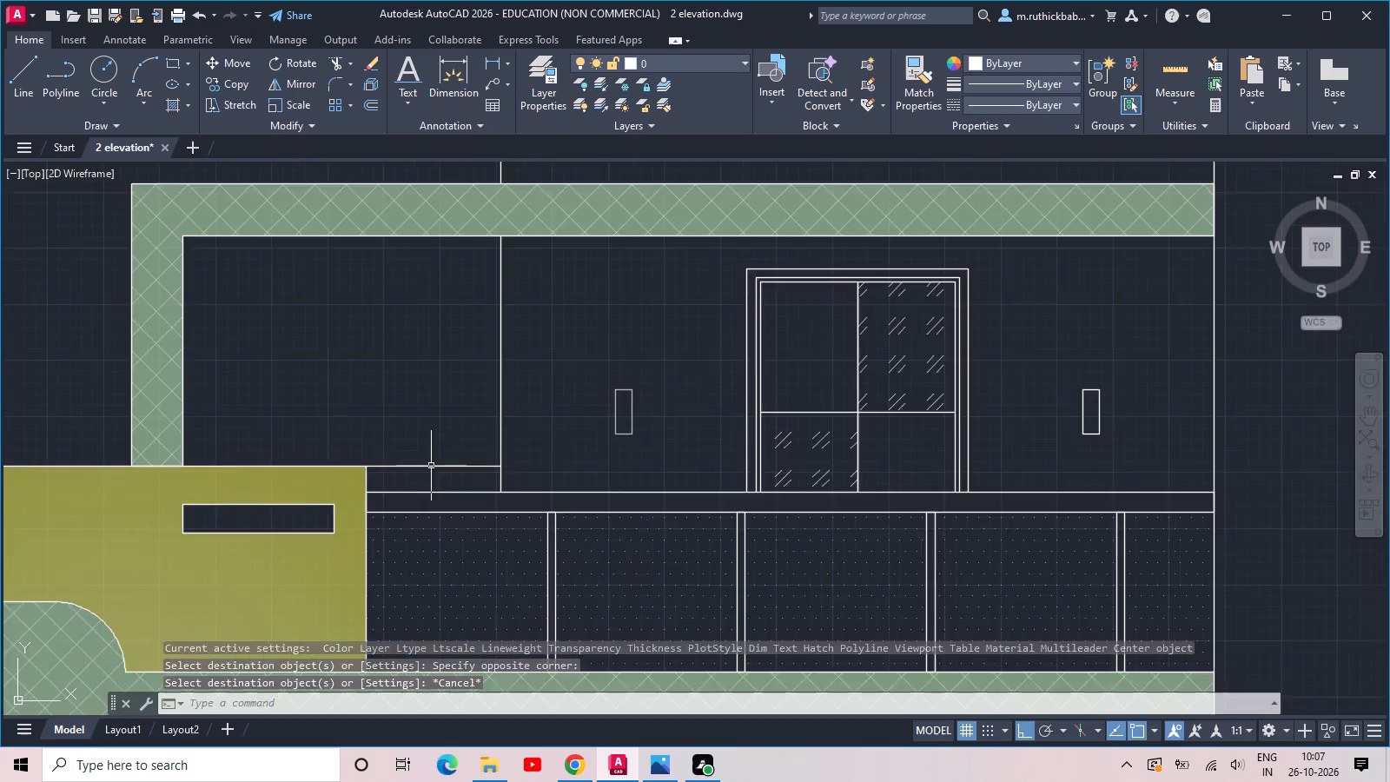
{"action": "scroll", "coordinate": [441, 469], "scroll_direction": "up", "scroll_amount": 3}
{"action": "scroll", "coordinate": [529, 494], "scroll_direction": "down", "scroll_amount": 3}
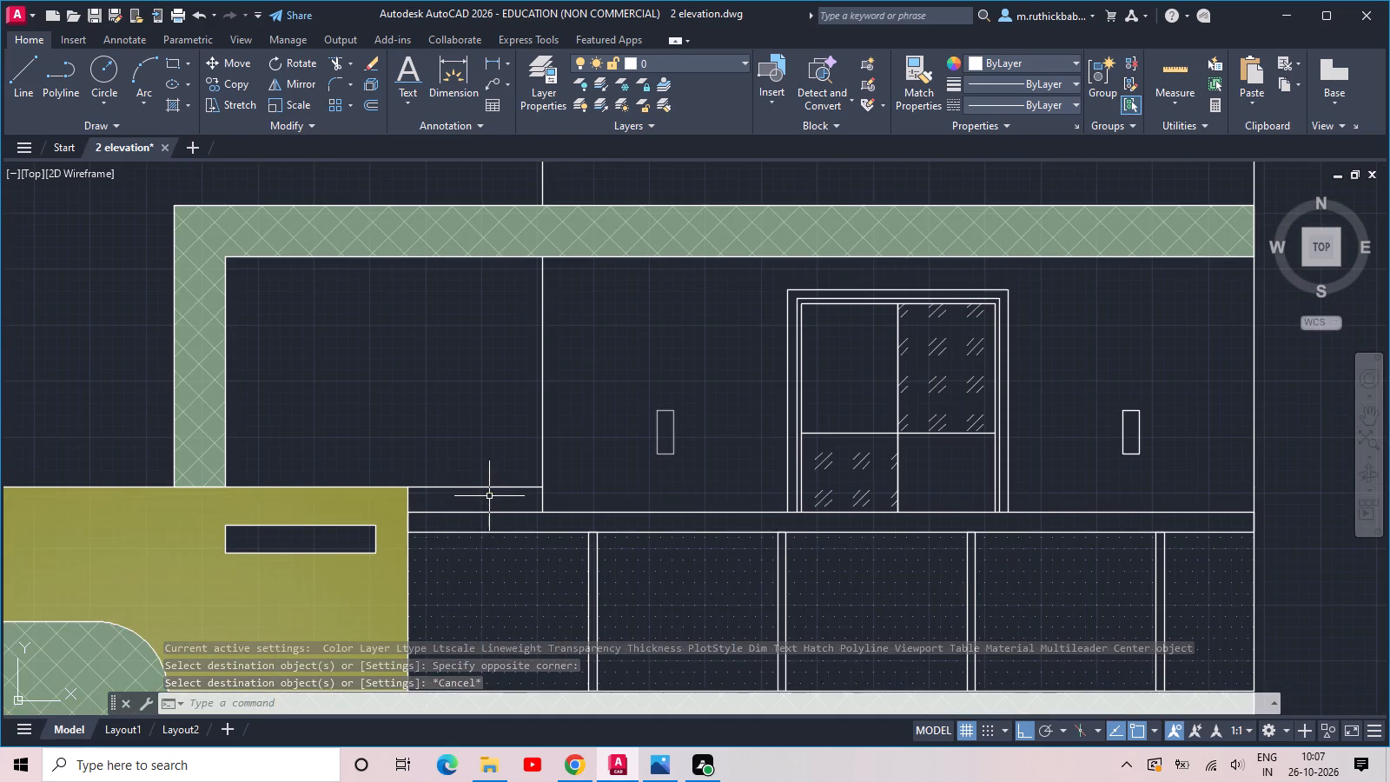
{"action": "scroll", "coordinate": [431, 505], "scroll_direction": "up", "scroll_amount": 3}
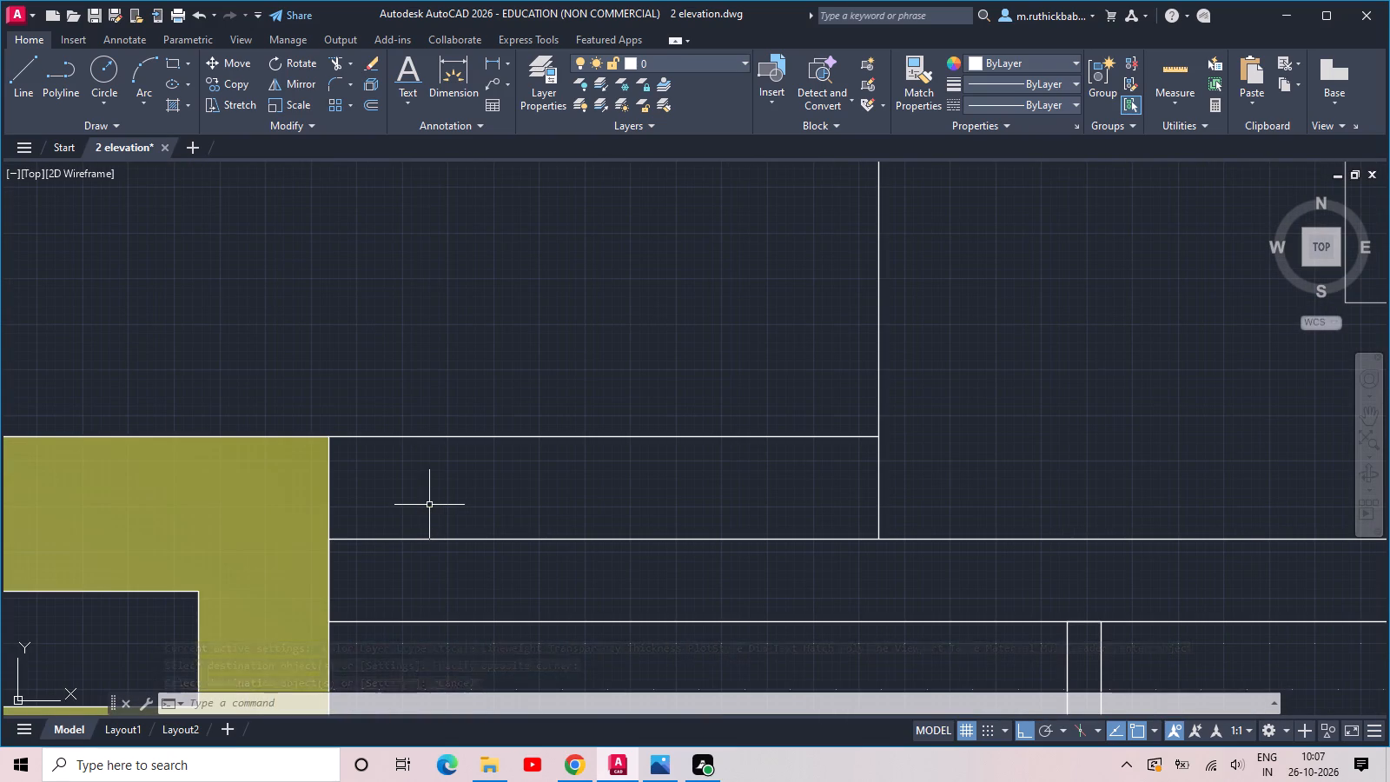
{"action": "type", "text": "REC"}
{"action": "key", "text": "space"}
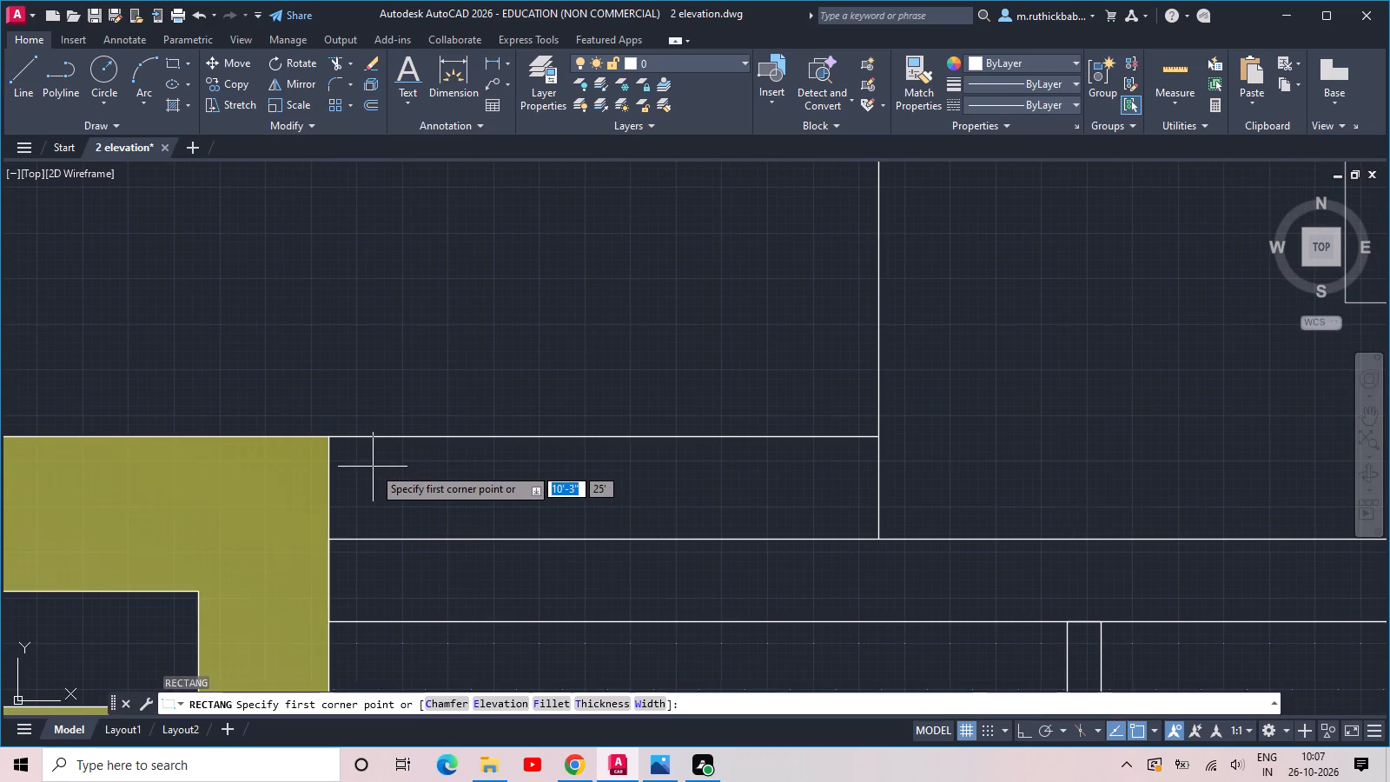
{"action": "left_click", "coordinate": [371, 467]}
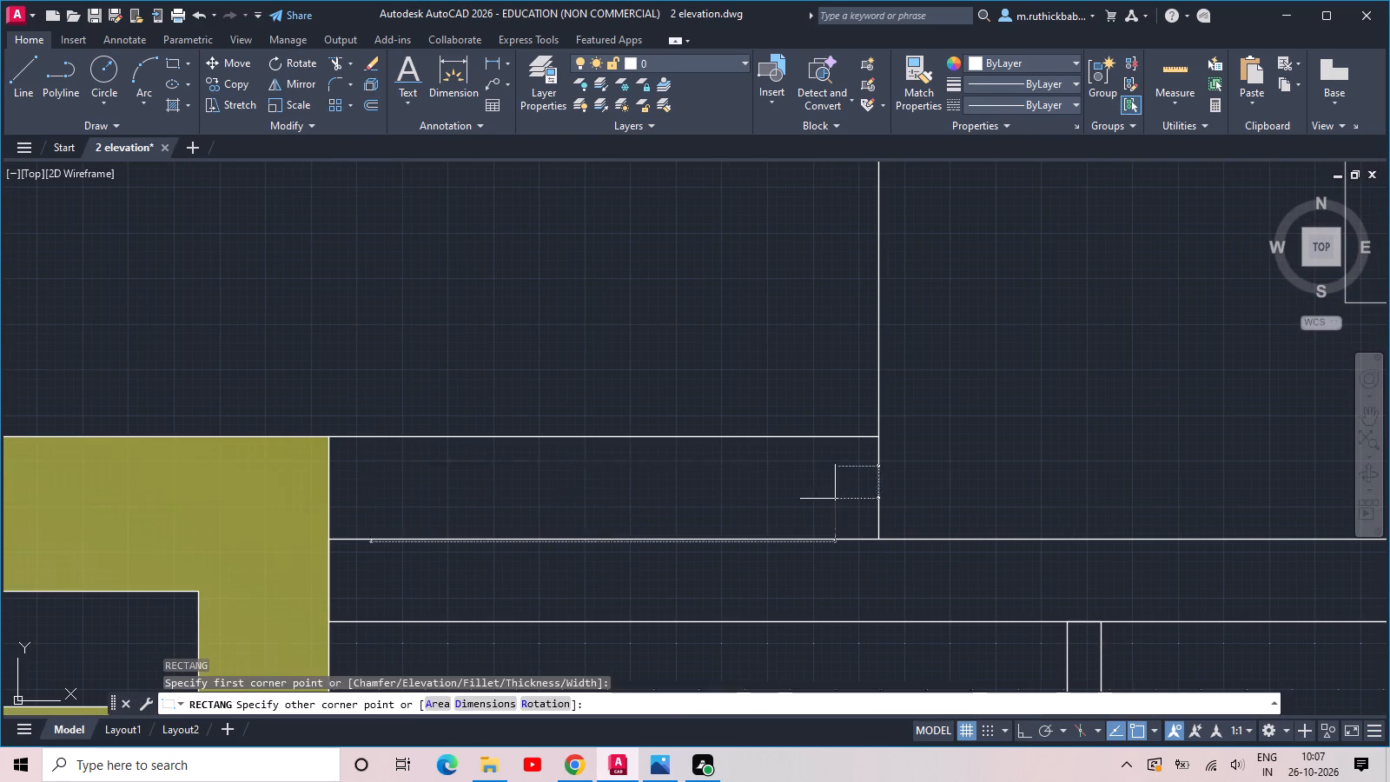
{"action": "left_click", "coordinate": [835, 499]}
Draw a second rectangle, about 1'-11" by 1", nested inside the new parapet rectangle.
{"action": "key", "text": "space"}
{"action": "scroll", "coordinate": [473, 489], "scroll_direction": "up", "scroll_amount": 3}
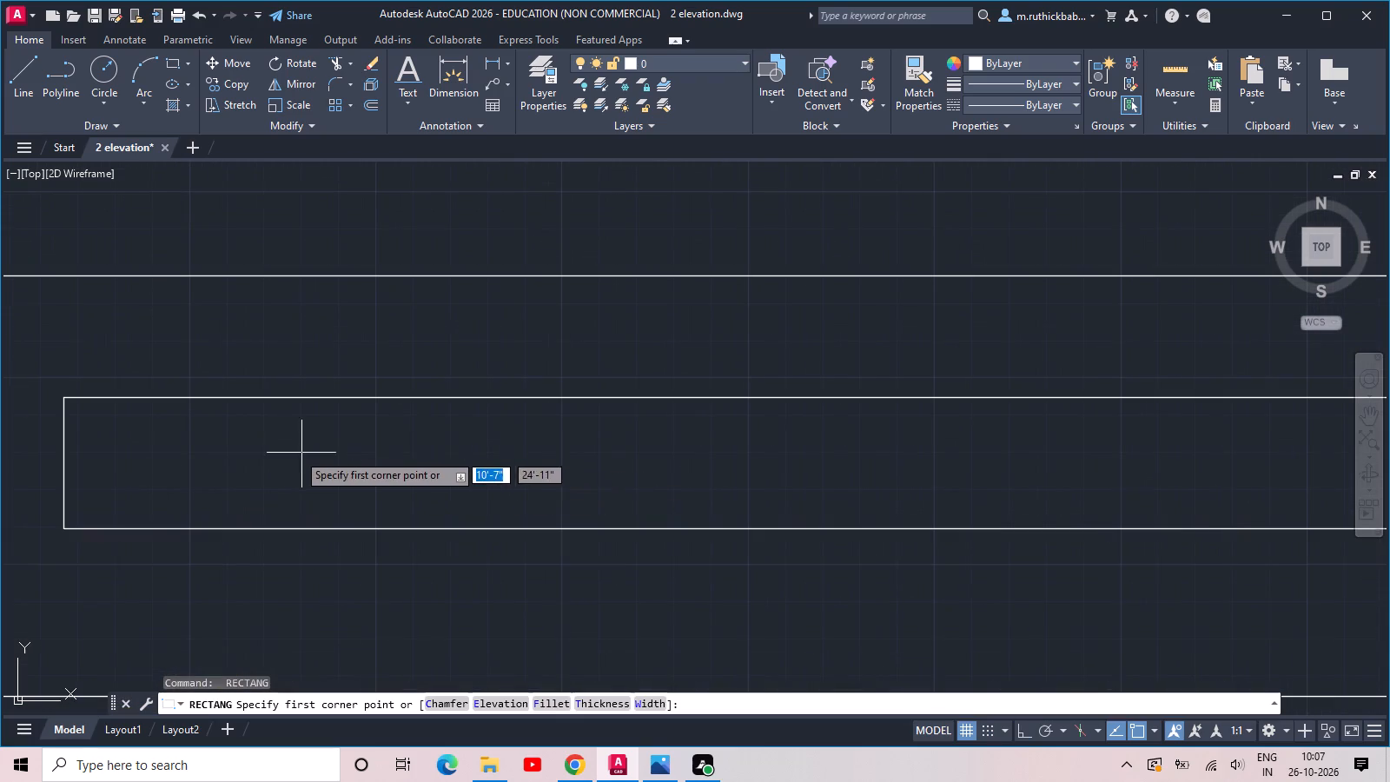
{"action": "left_click", "coordinate": [173, 444]}
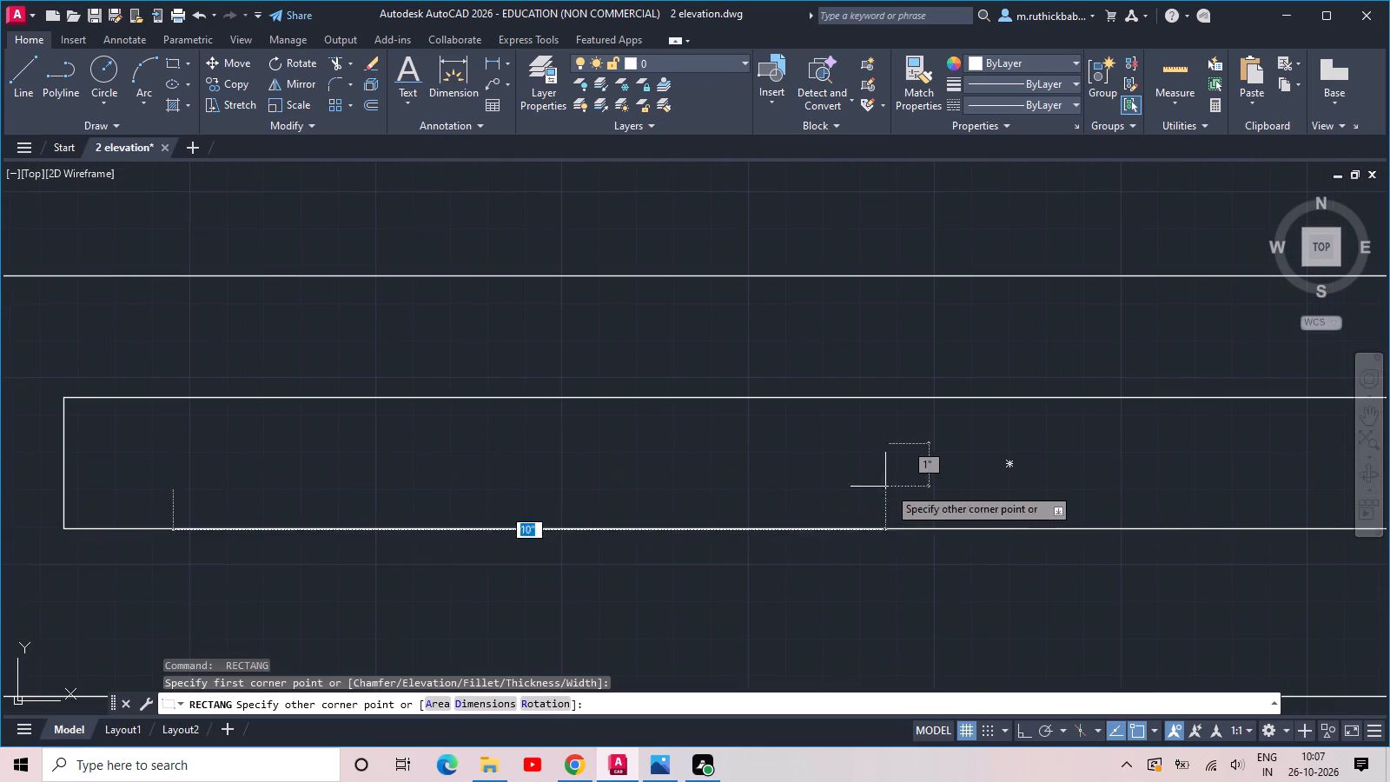
{"action": "scroll", "coordinate": [942, 487], "scroll_direction": "down", "scroll_amount": 2}
{"action": "middle_click_drag", "start_coordinate": [962, 487], "coordinate": [685, 494]}
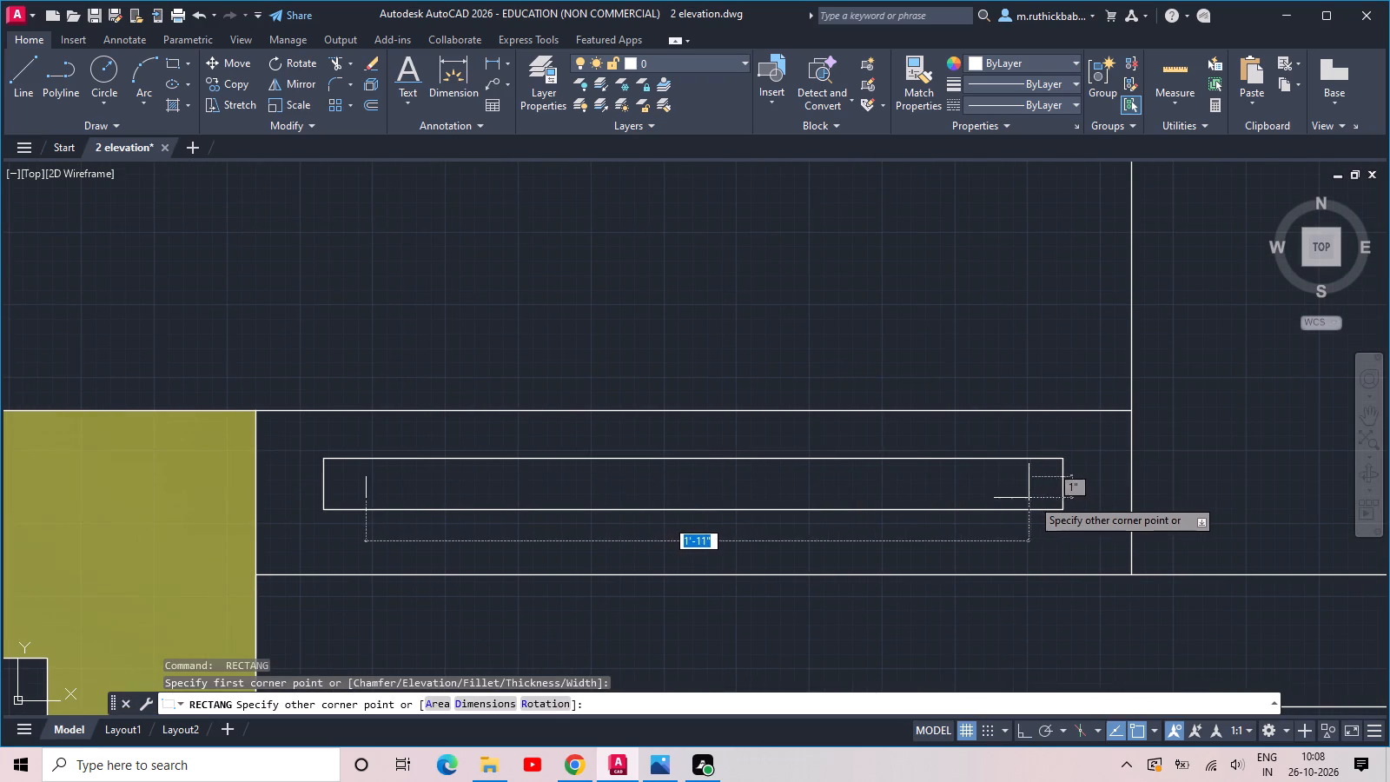
{"action": "left_click", "coordinate": [1013, 495]}
{"action": "key", "text": "Escape"}
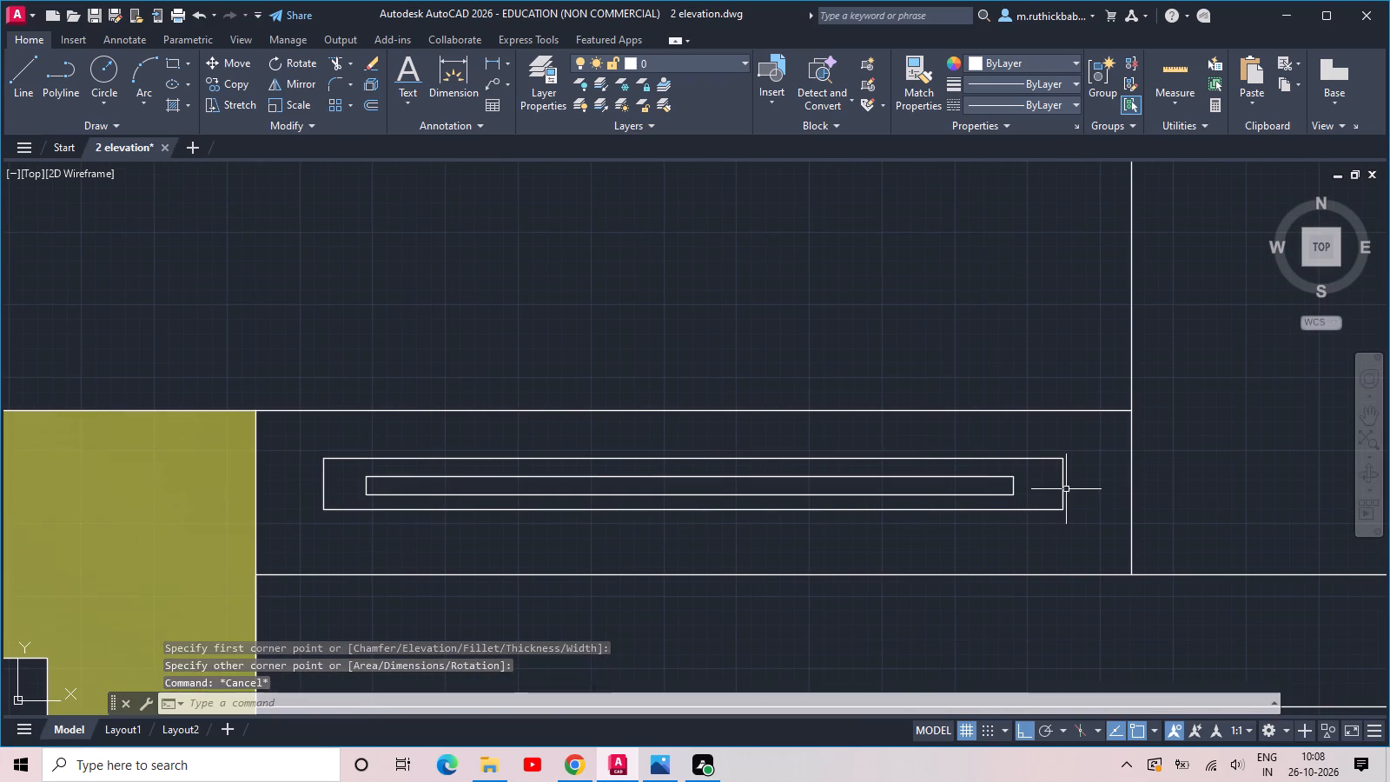
Save the elevation drawing with the new nested rectangles in the parapet strip.
{"action": "scroll", "coordinate": [1066, 489], "scroll_direction": "down", "scroll_amount": 1}
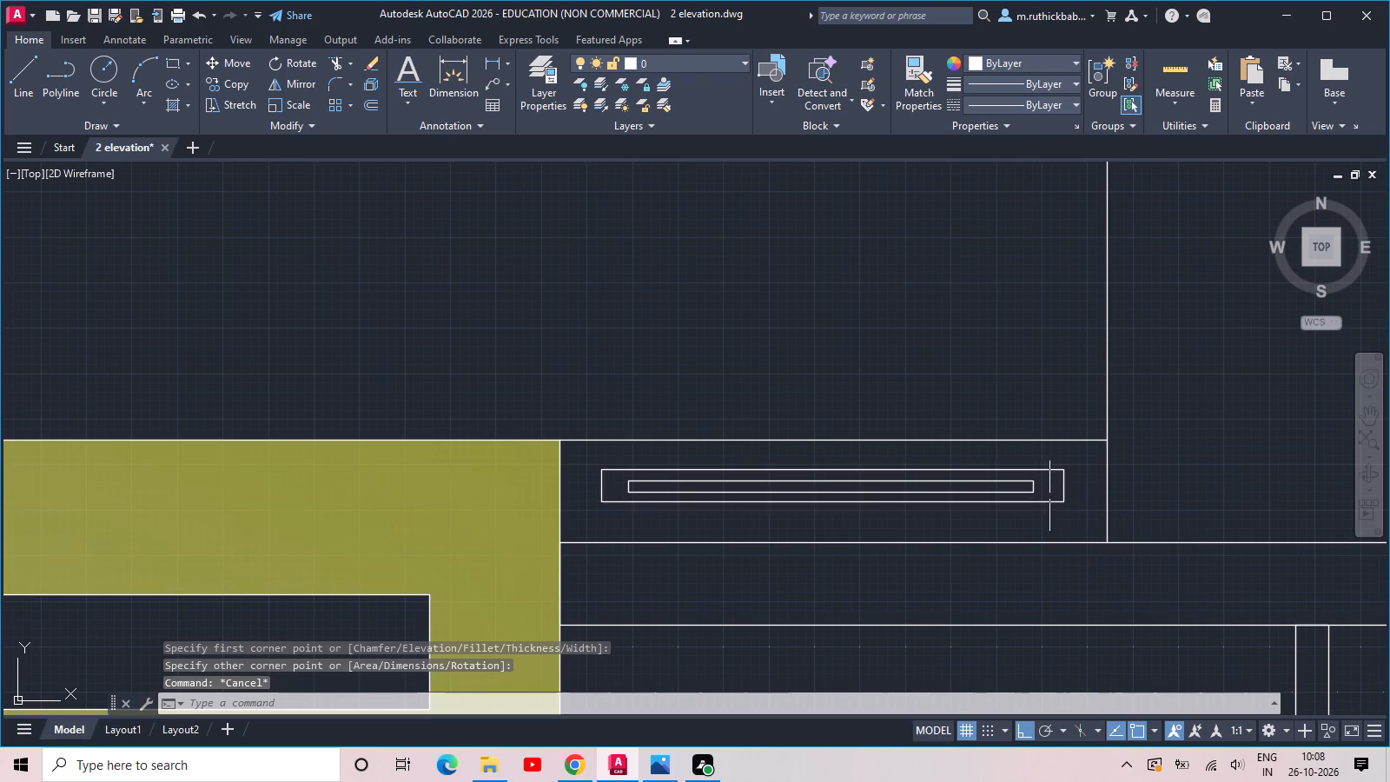
{"action": "scroll", "coordinate": [1045, 495], "scroll_direction": "down", "scroll_amount": 3}
{"action": "middle_click_drag", "start_coordinate": [1041, 550], "coordinate": [739, 384]}
{"action": "scroll", "coordinate": [628, 343], "scroll_direction": "down", "scroll_amount": 1}
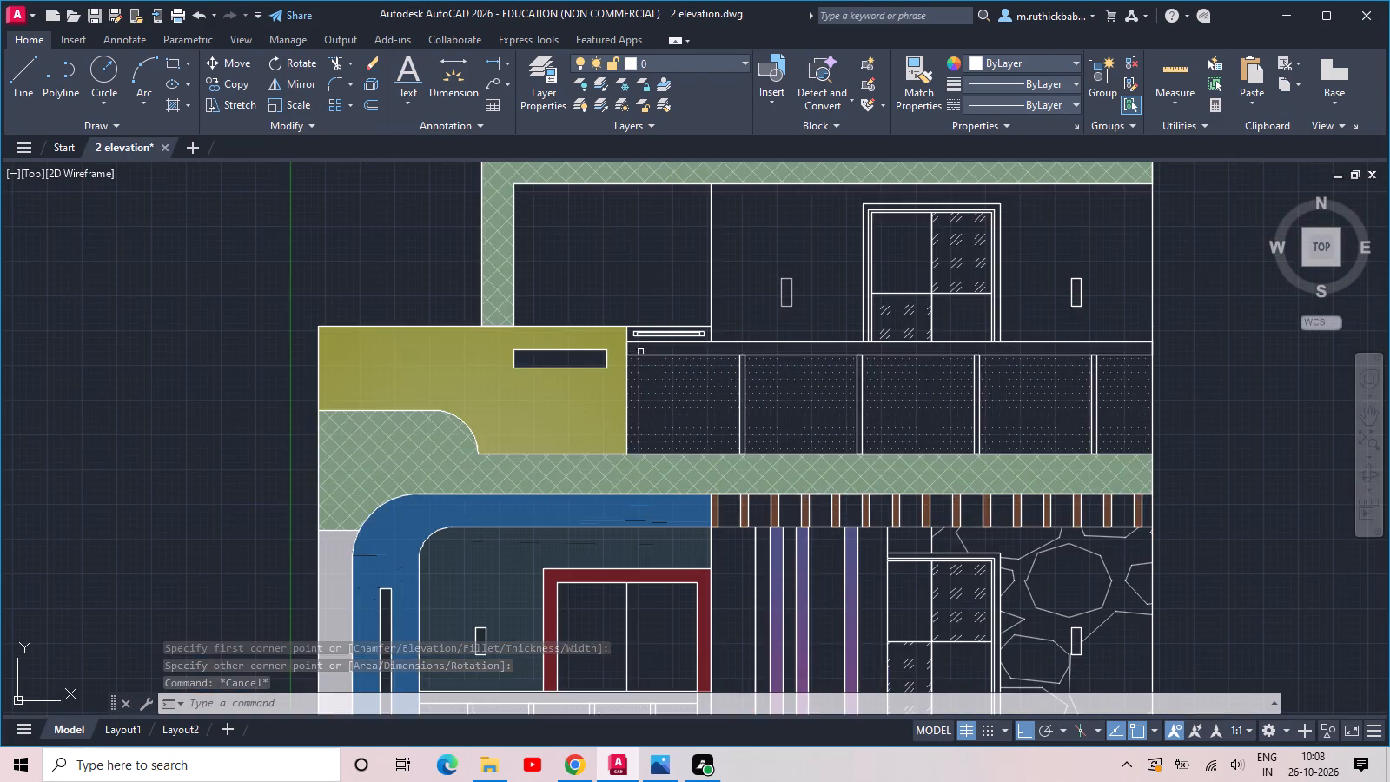
{"action": "scroll", "coordinate": [678, 374], "scroll_direction": "down", "scroll_amount": 1}
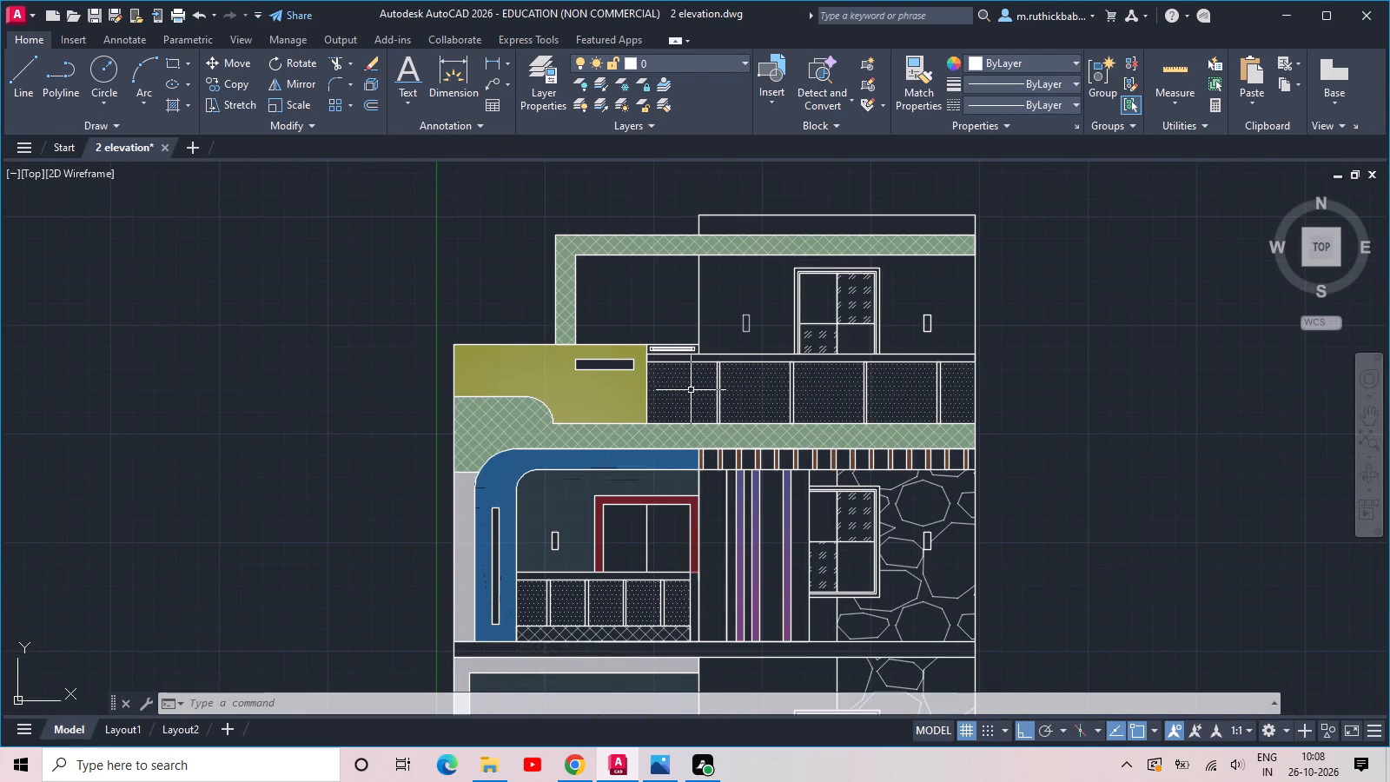
{"action": "key", "text": "ctrl+s"}
{"action": "scroll", "coordinate": [709, 394], "scroll_direction": "down", "scroll_amount": 1}
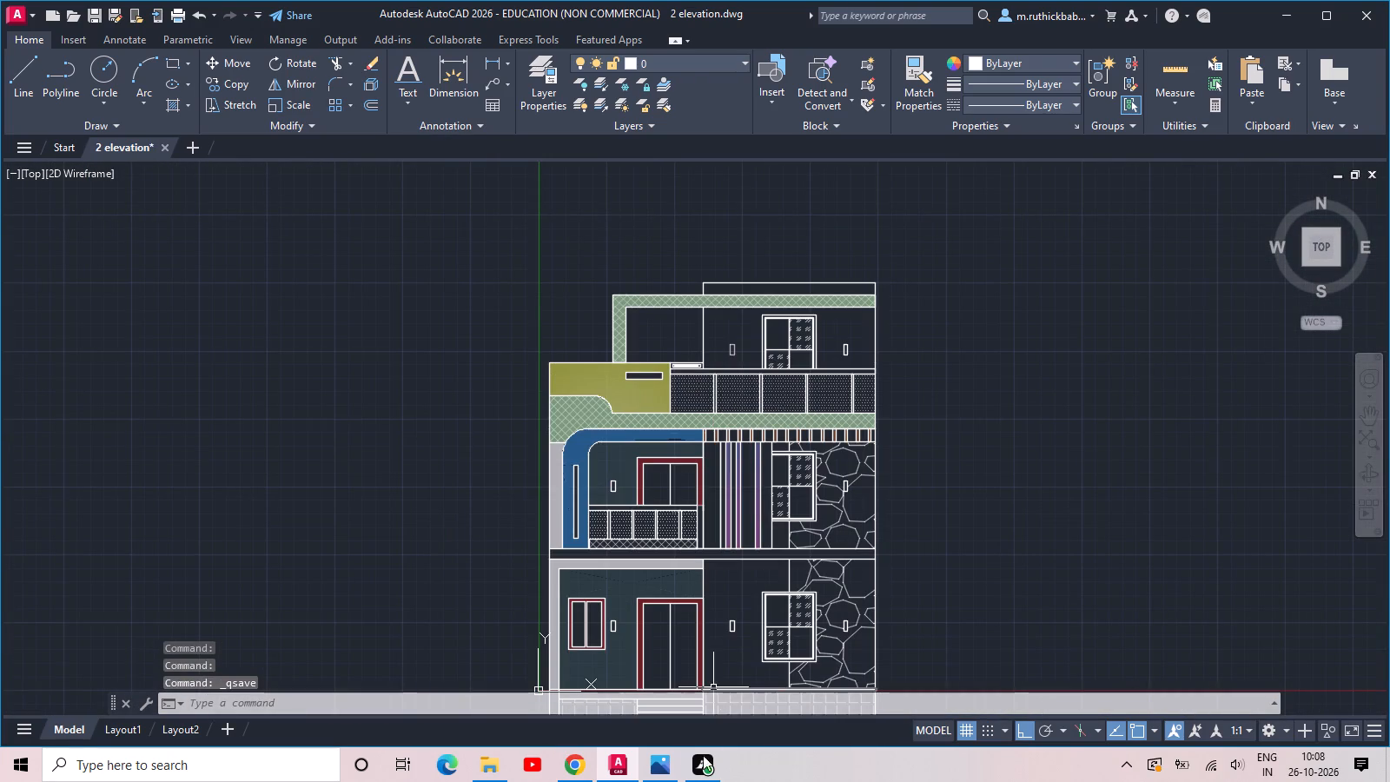
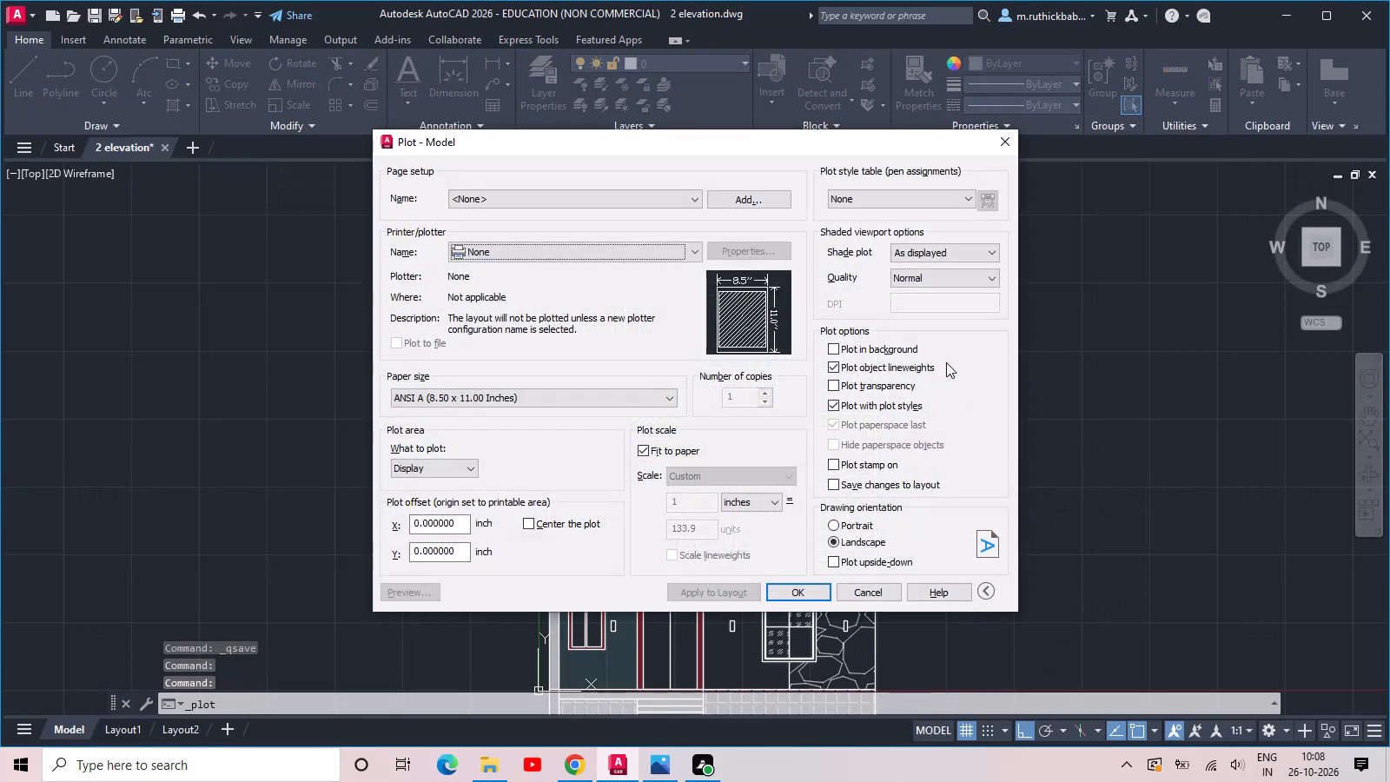
Set up the plot with the DWG To PDF.pc3 plotter and center the plot on the paper.
{"action": "left_click", "coordinate": [538, 253]}
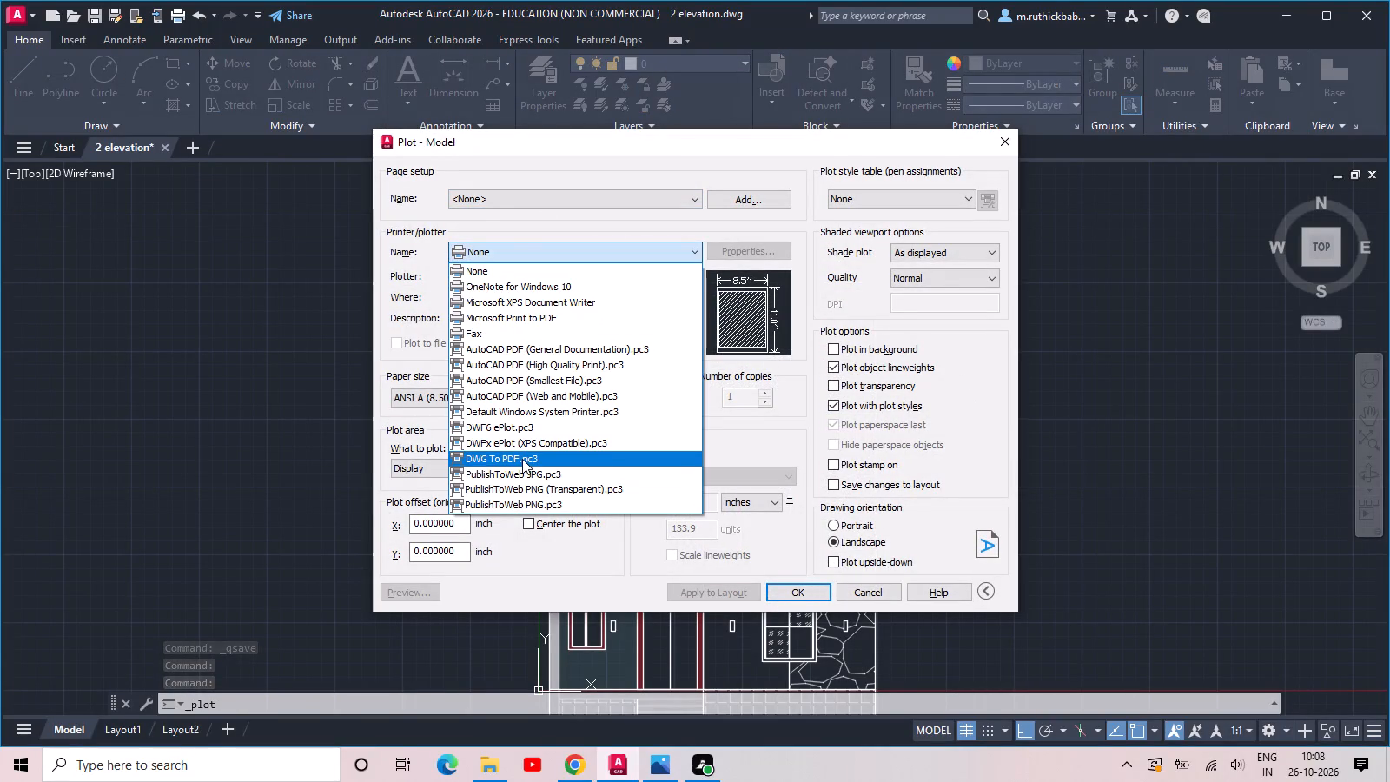
{"action": "left_click", "coordinate": [522, 459]}
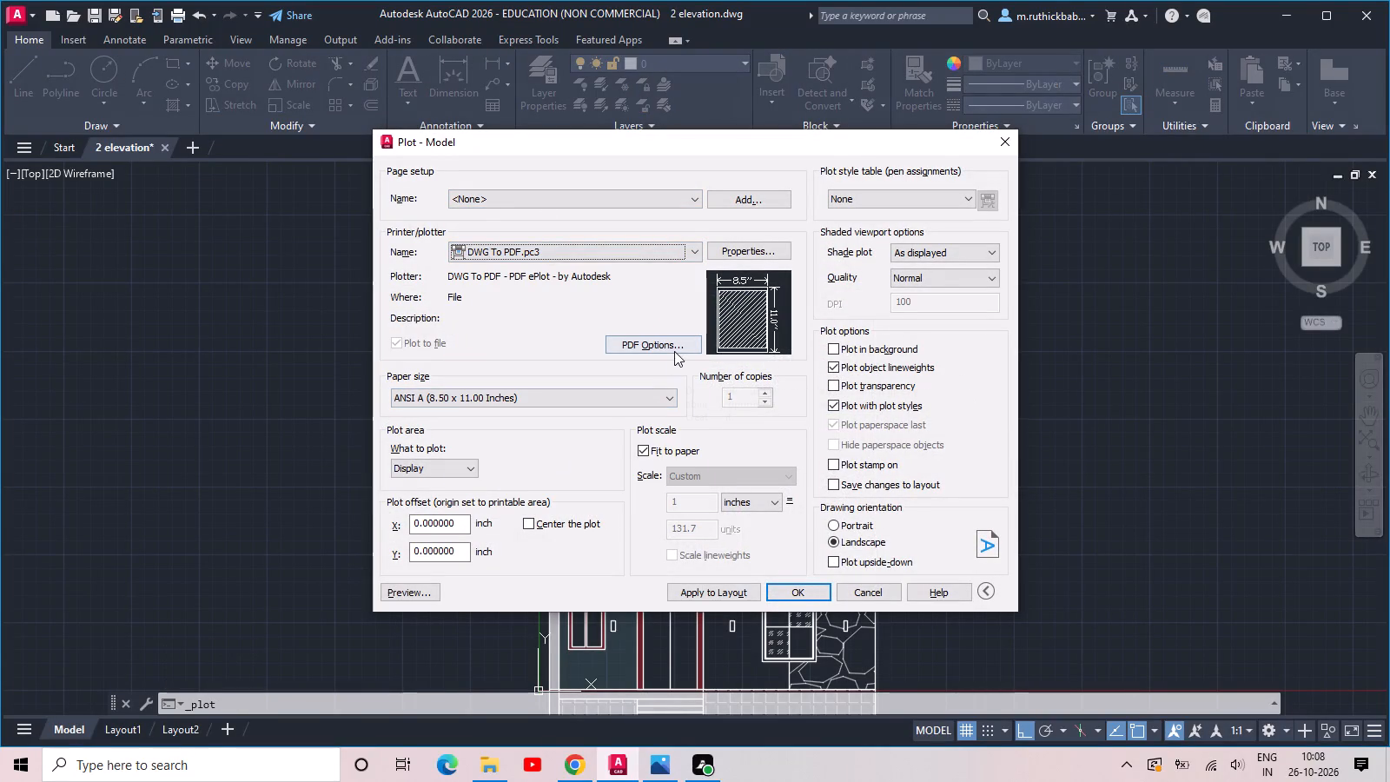
{"action": "scroll", "coordinate": [674, 351], "scroll_direction": "down", "scroll_amount": 1}
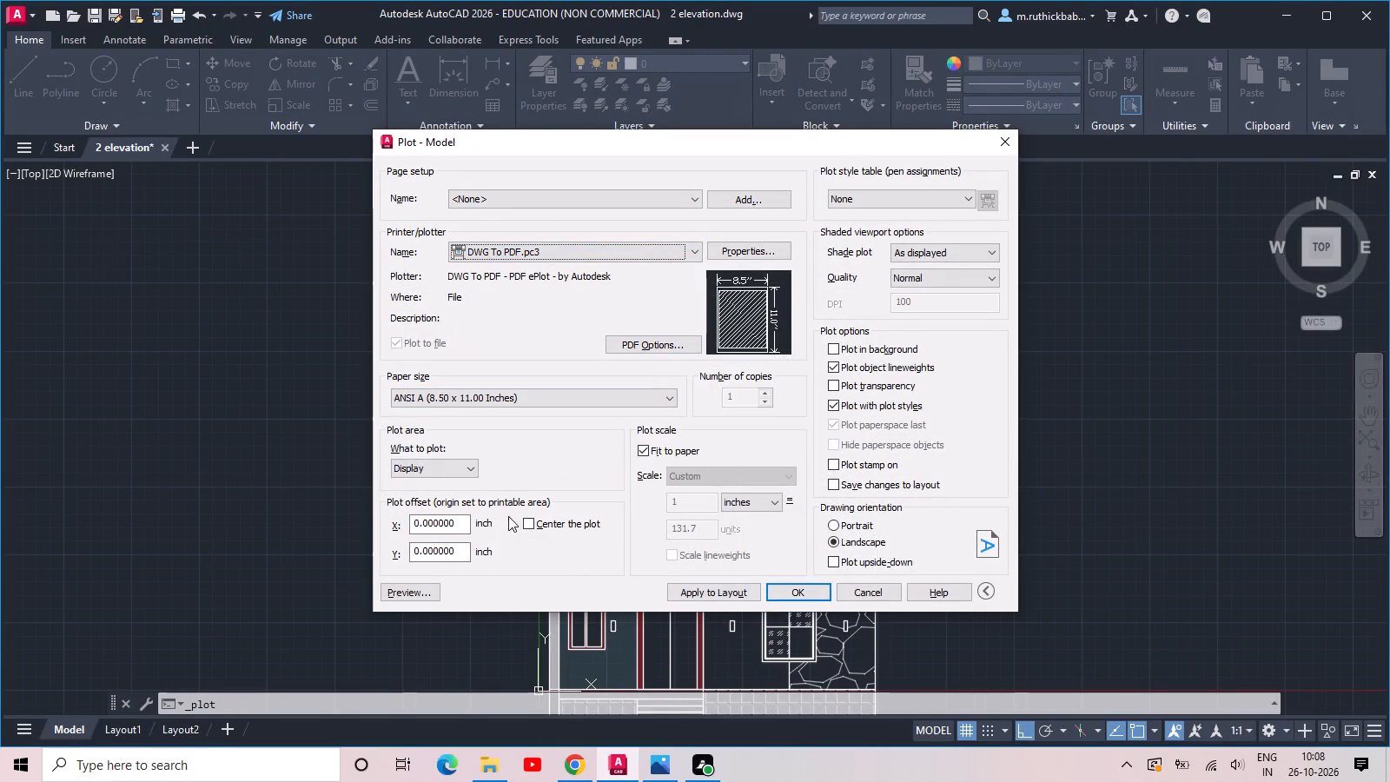
{"action": "left_click", "coordinate": [528, 522]}
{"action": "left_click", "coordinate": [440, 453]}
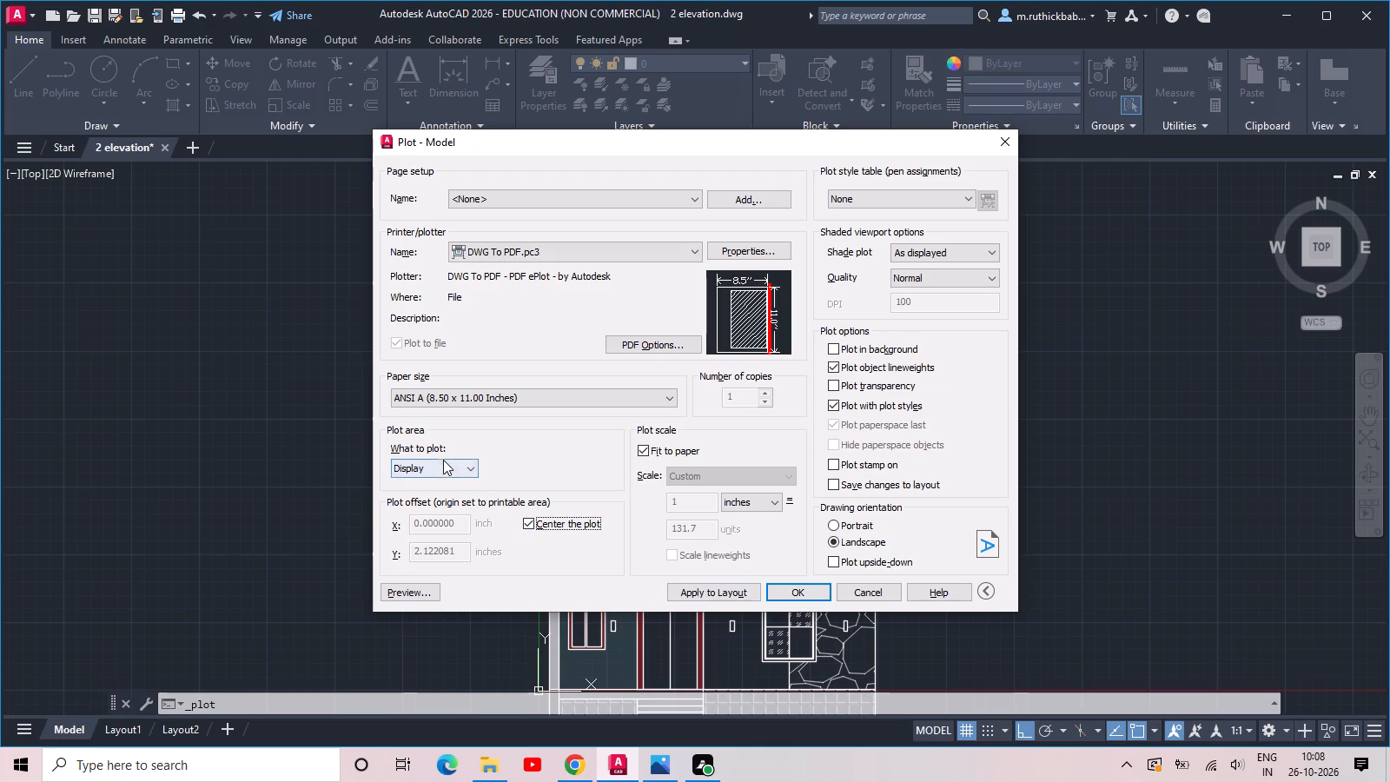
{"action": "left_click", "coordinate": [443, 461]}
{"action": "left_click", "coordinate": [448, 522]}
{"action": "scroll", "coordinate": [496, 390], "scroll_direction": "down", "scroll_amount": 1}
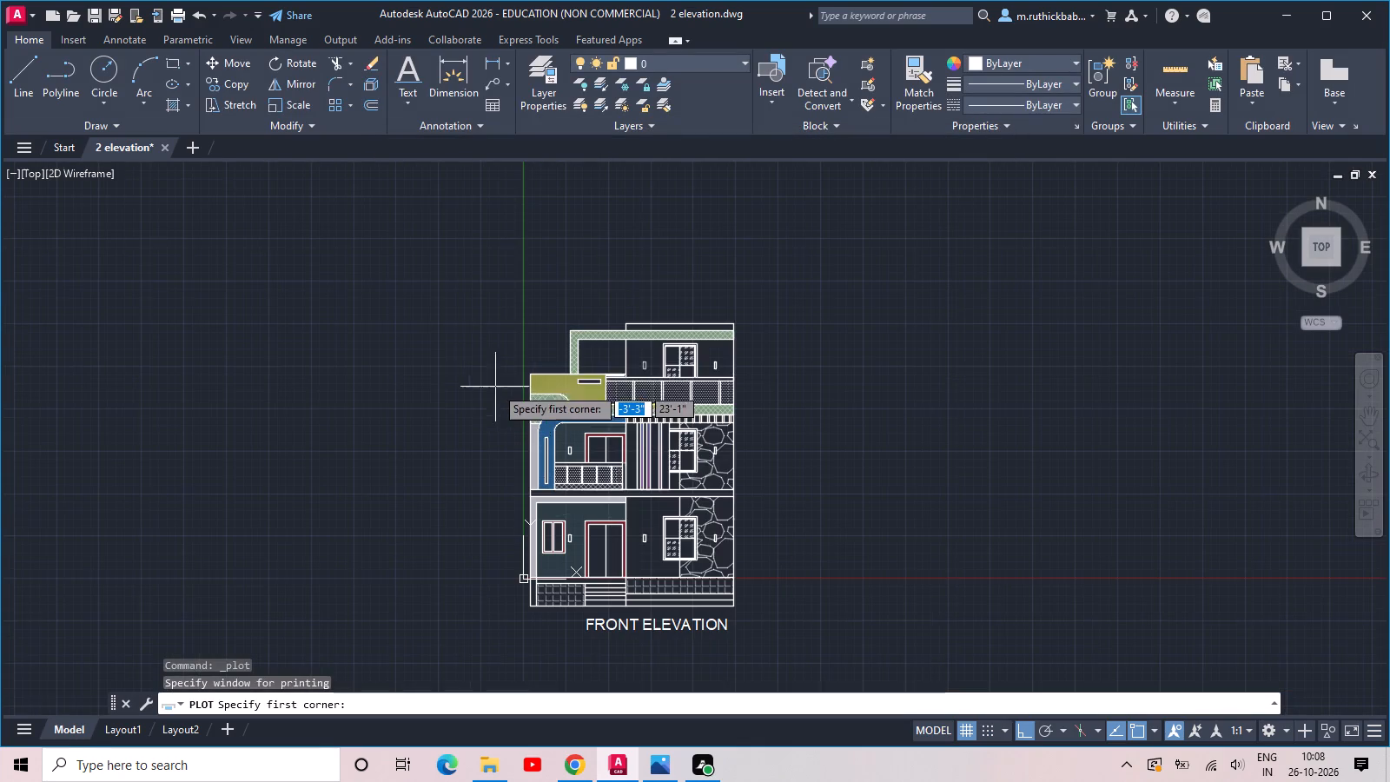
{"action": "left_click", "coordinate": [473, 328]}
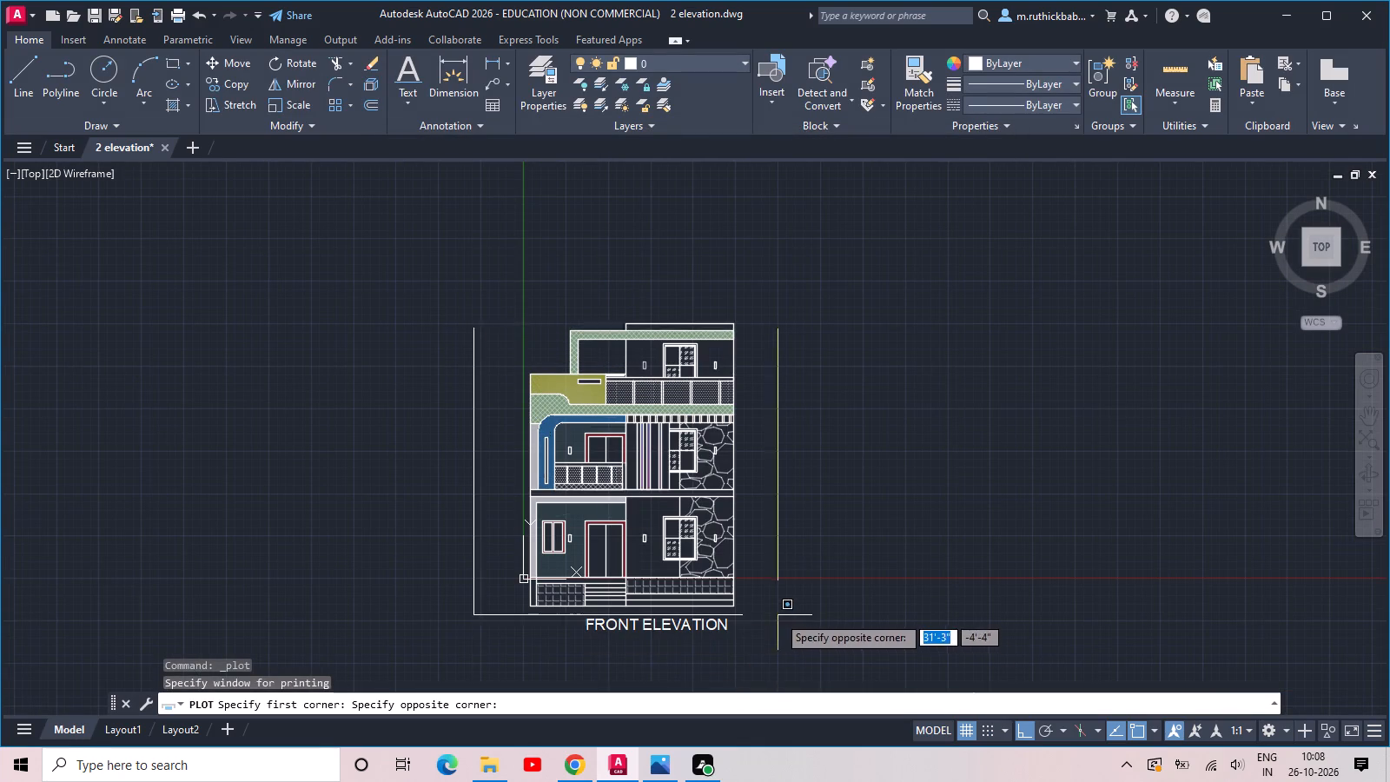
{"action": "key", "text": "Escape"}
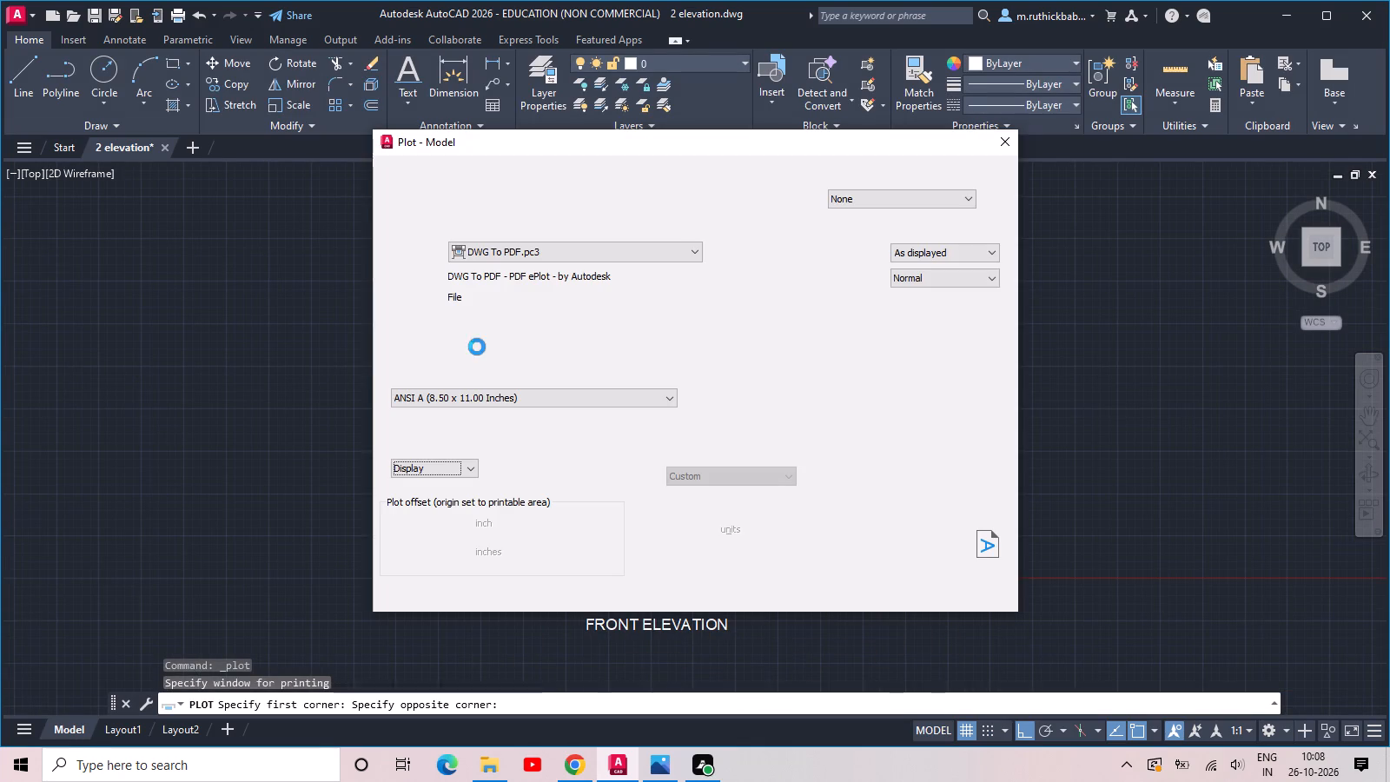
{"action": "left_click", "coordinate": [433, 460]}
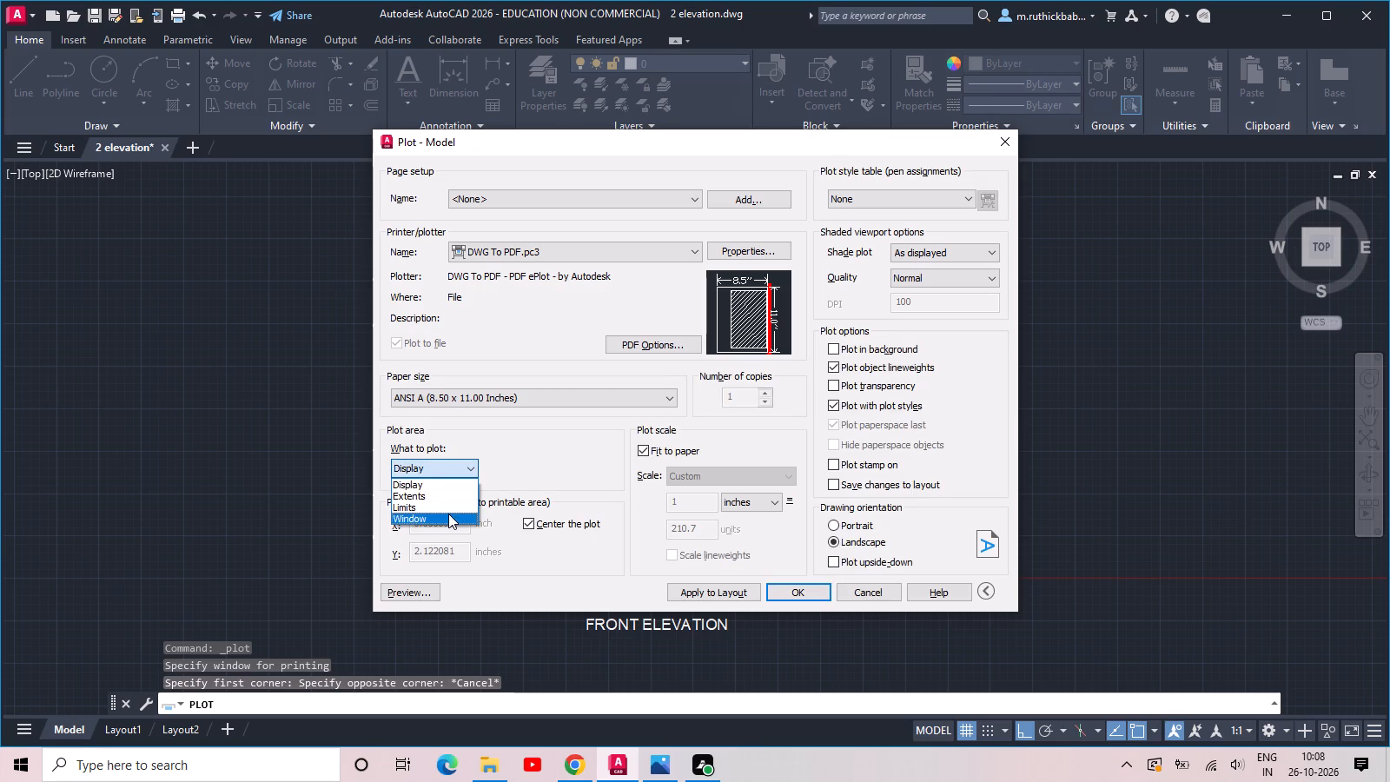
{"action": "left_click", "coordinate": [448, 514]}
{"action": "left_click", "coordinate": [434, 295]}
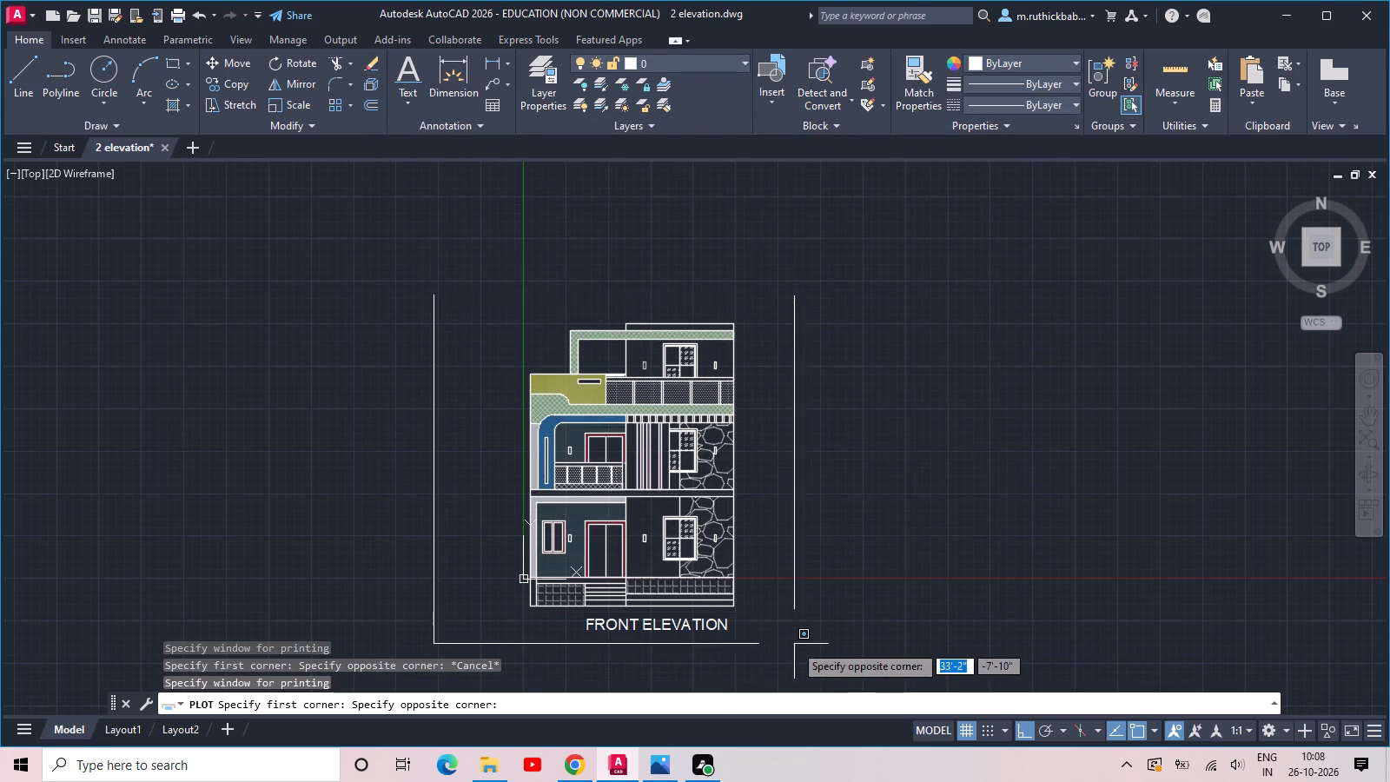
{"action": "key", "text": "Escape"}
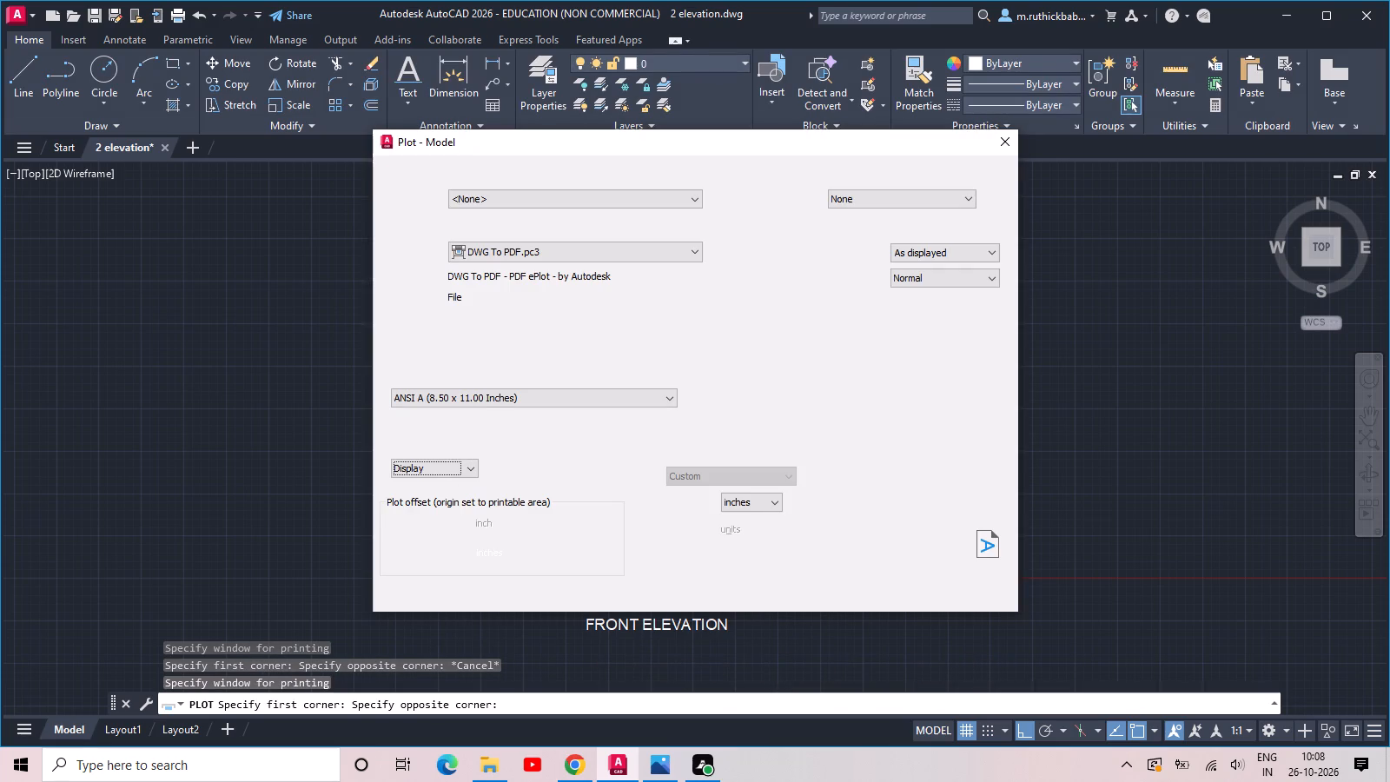
Set the plot area to a window enclosing the whole house elevation together with its FRONT ELEVATION title.
{"action": "left_click", "coordinate": [459, 474]}
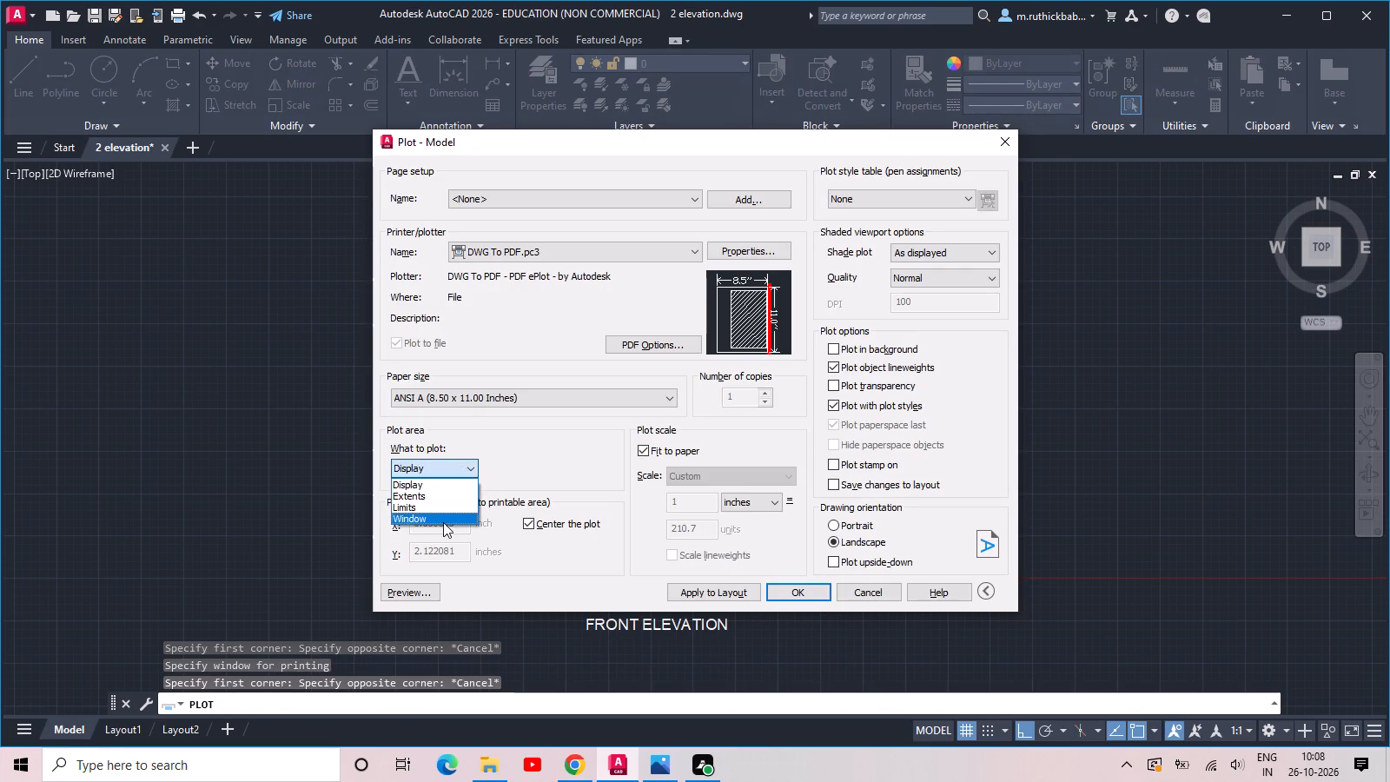
{"action": "left_click", "coordinate": [443, 523]}
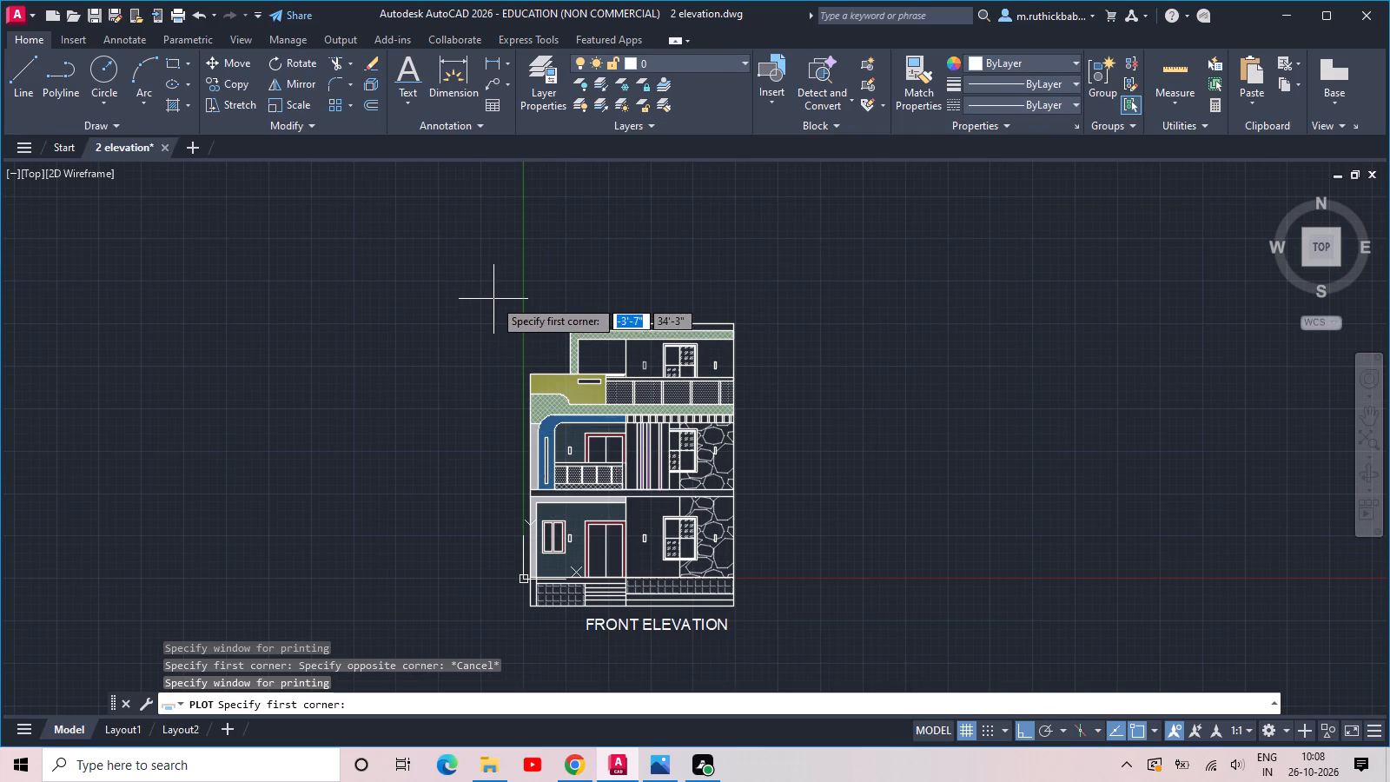
{"action": "left_click", "coordinate": [493, 299]}
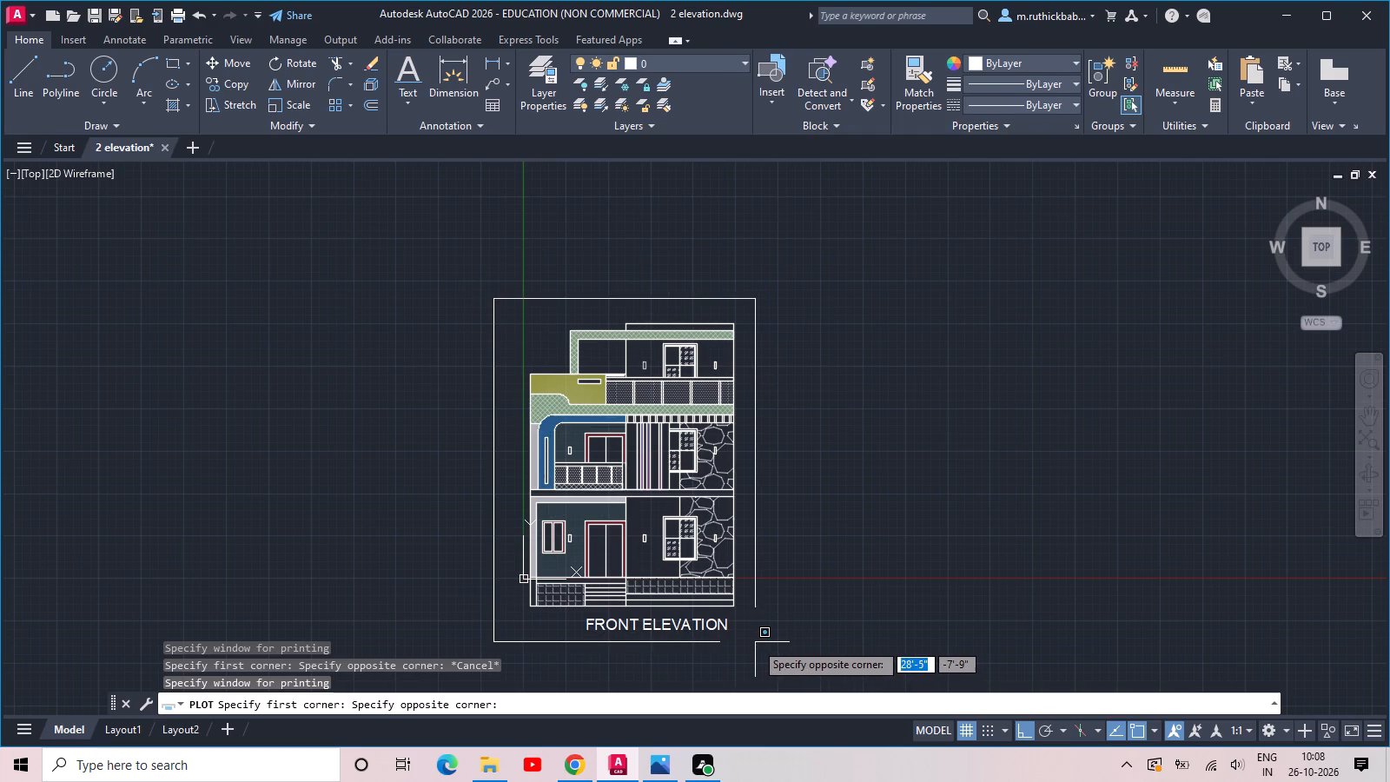
{"action": "left_click", "coordinate": [763, 641]}
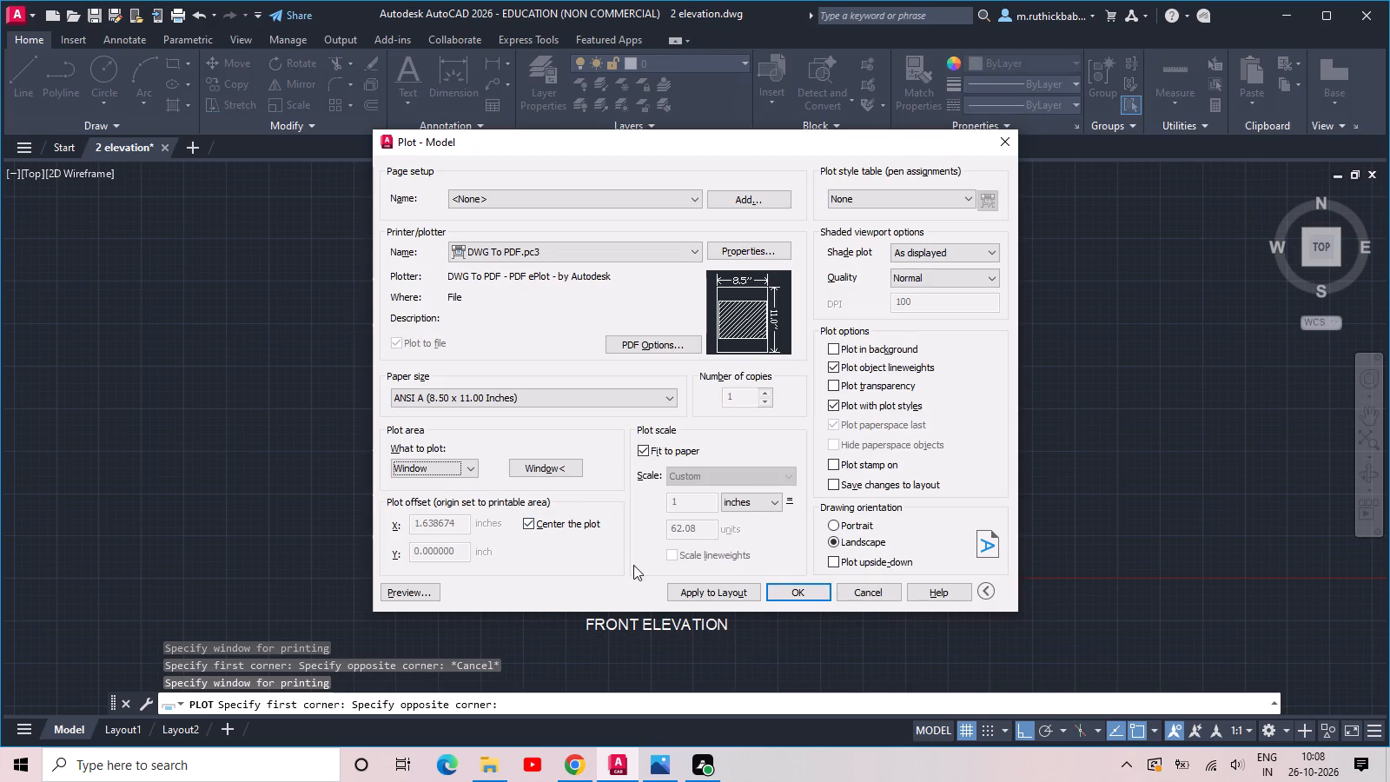
Plot the elevation to the file 2 elevation-Model.pdf in the Documents folder and look over the resulting page.
{"action": "left_click", "coordinate": [798, 586]}
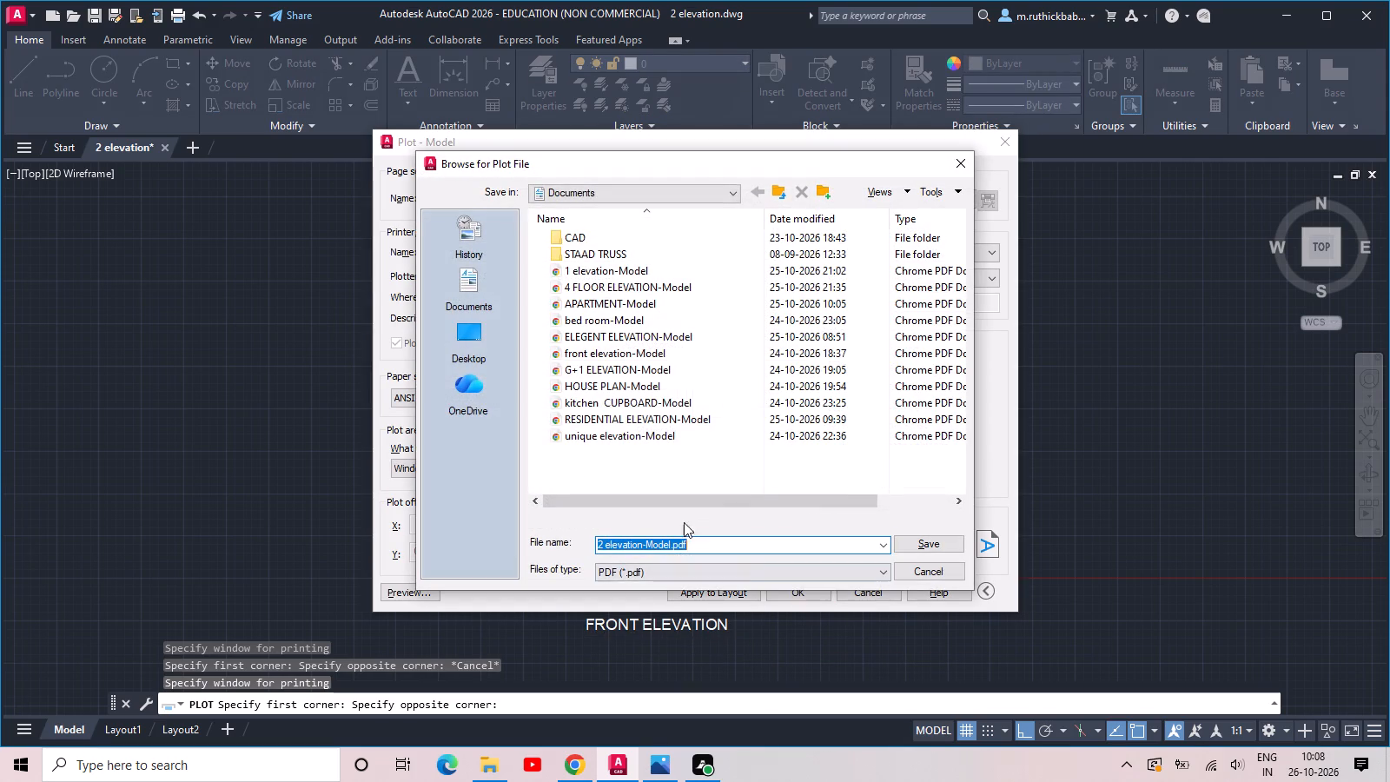
{"action": "left_click", "coordinate": [930, 548]}
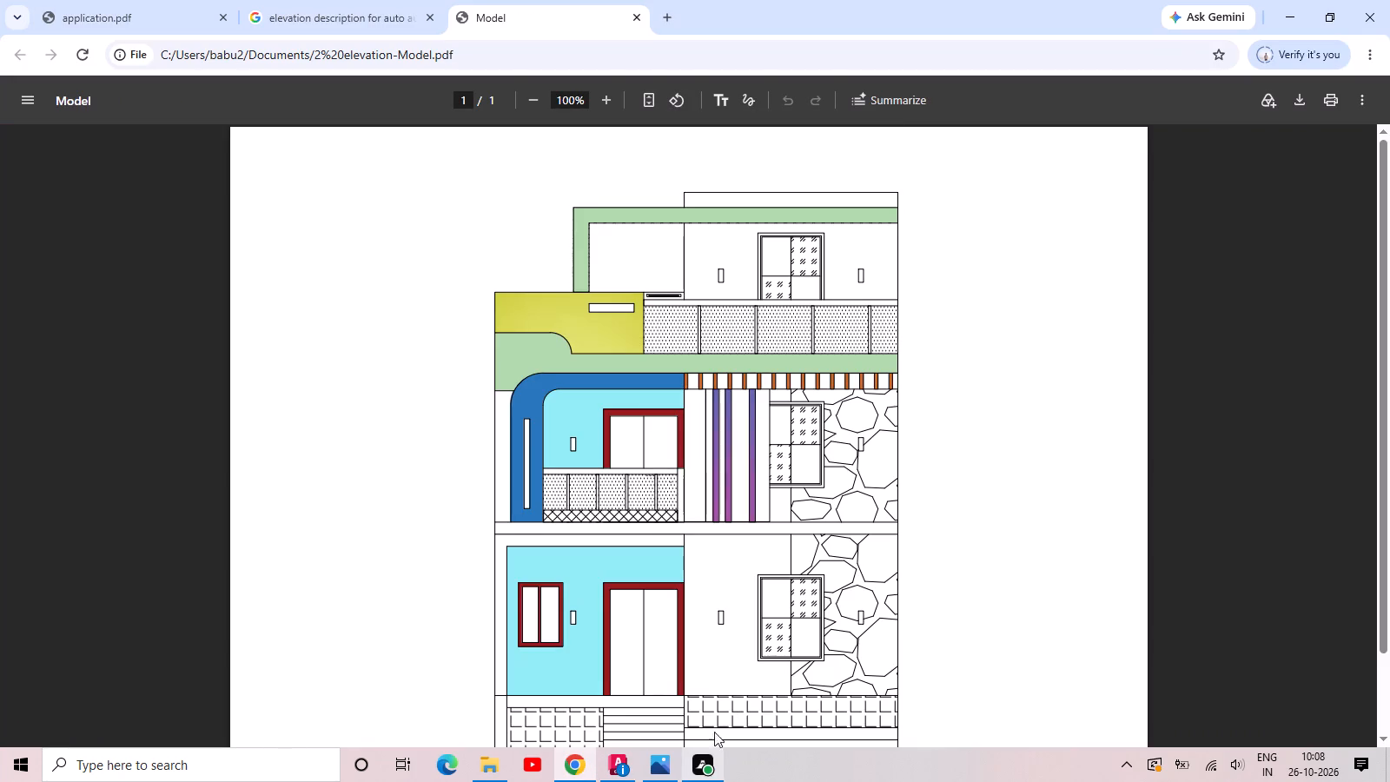
{"action": "scroll", "coordinate": [752, 516], "scroll_direction": "down", "scroll_amount": 3}
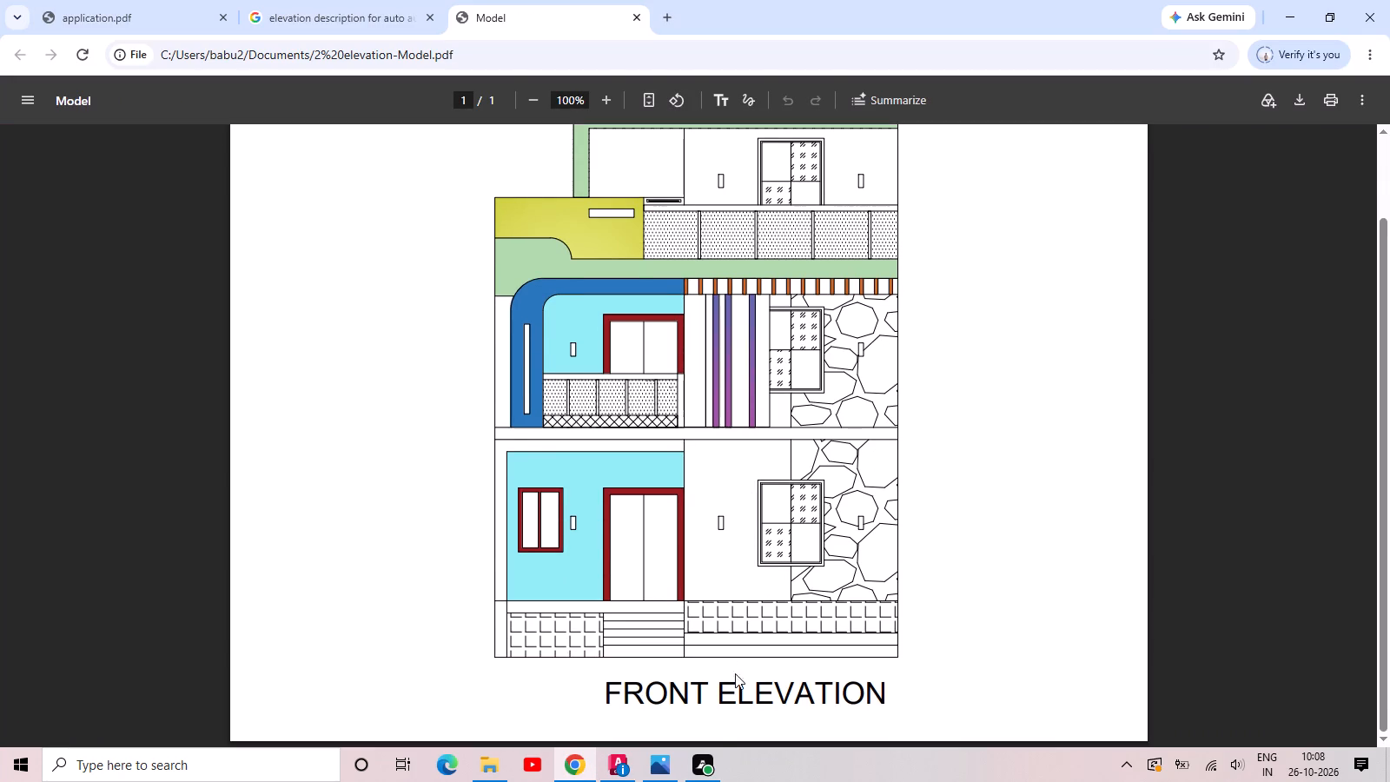
{"action": "scroll", "coordinate": [721, 732], "scroll_direction": "up", "scroll_amount": 1}
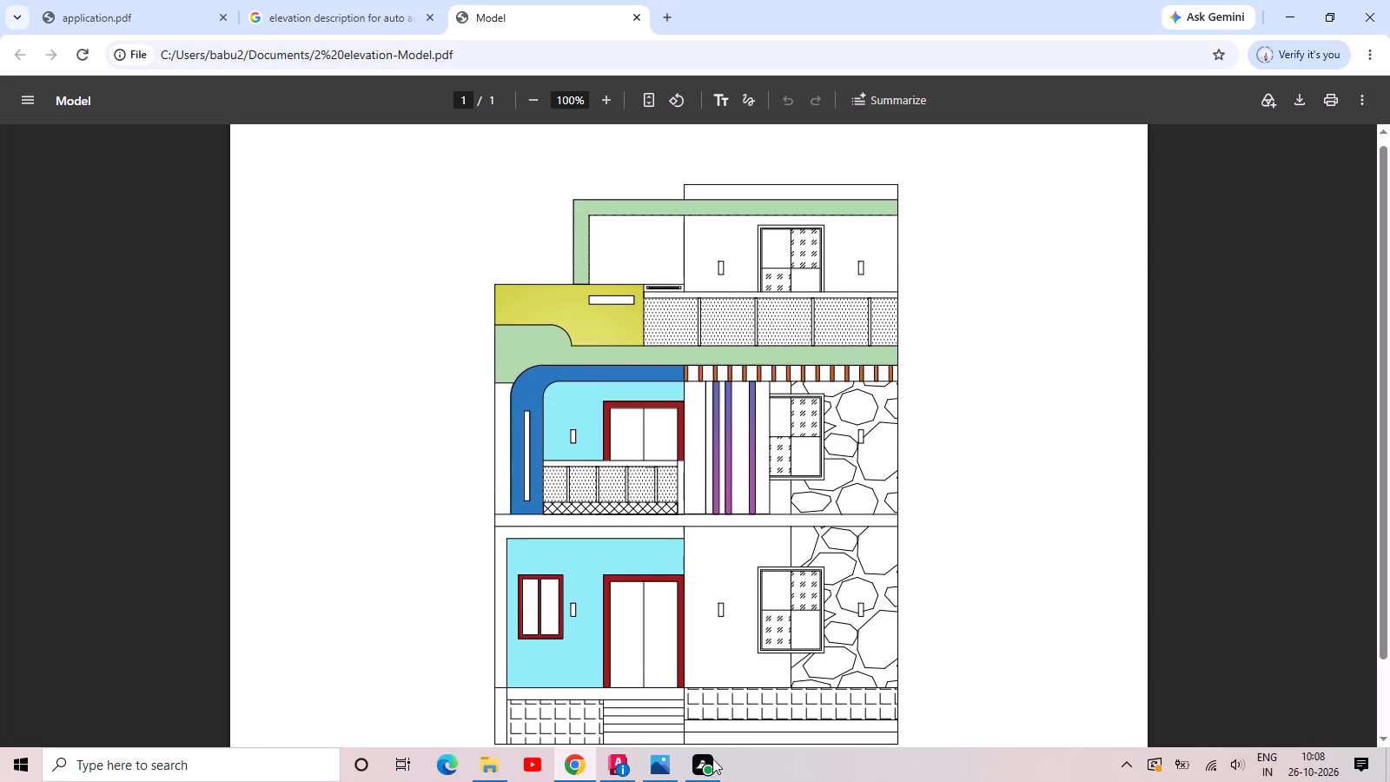